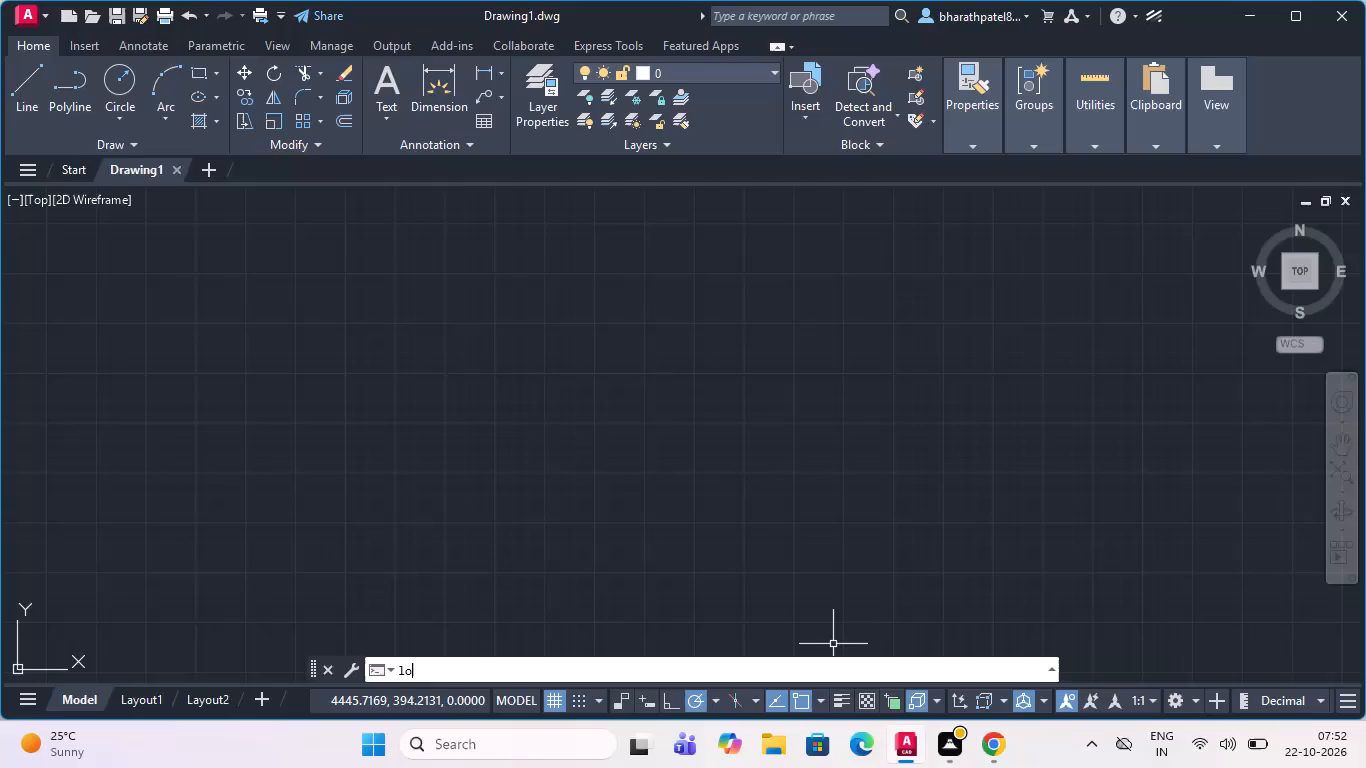
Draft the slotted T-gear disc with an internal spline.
Turn on command log file recording with LOGFILEON.
{"action": "key", "text": "g"}
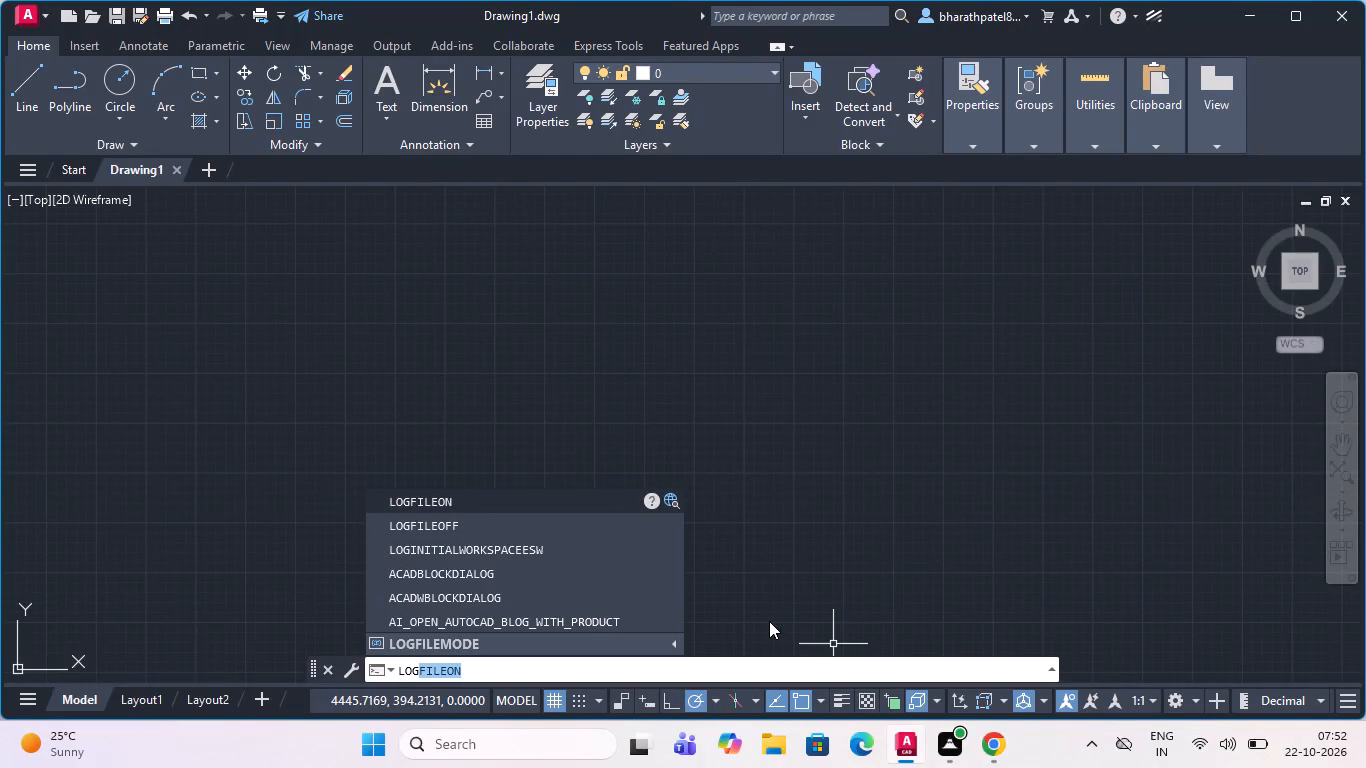
{"action": "key", "text": "Return"}
{"action": "key", "text": "Tab"}
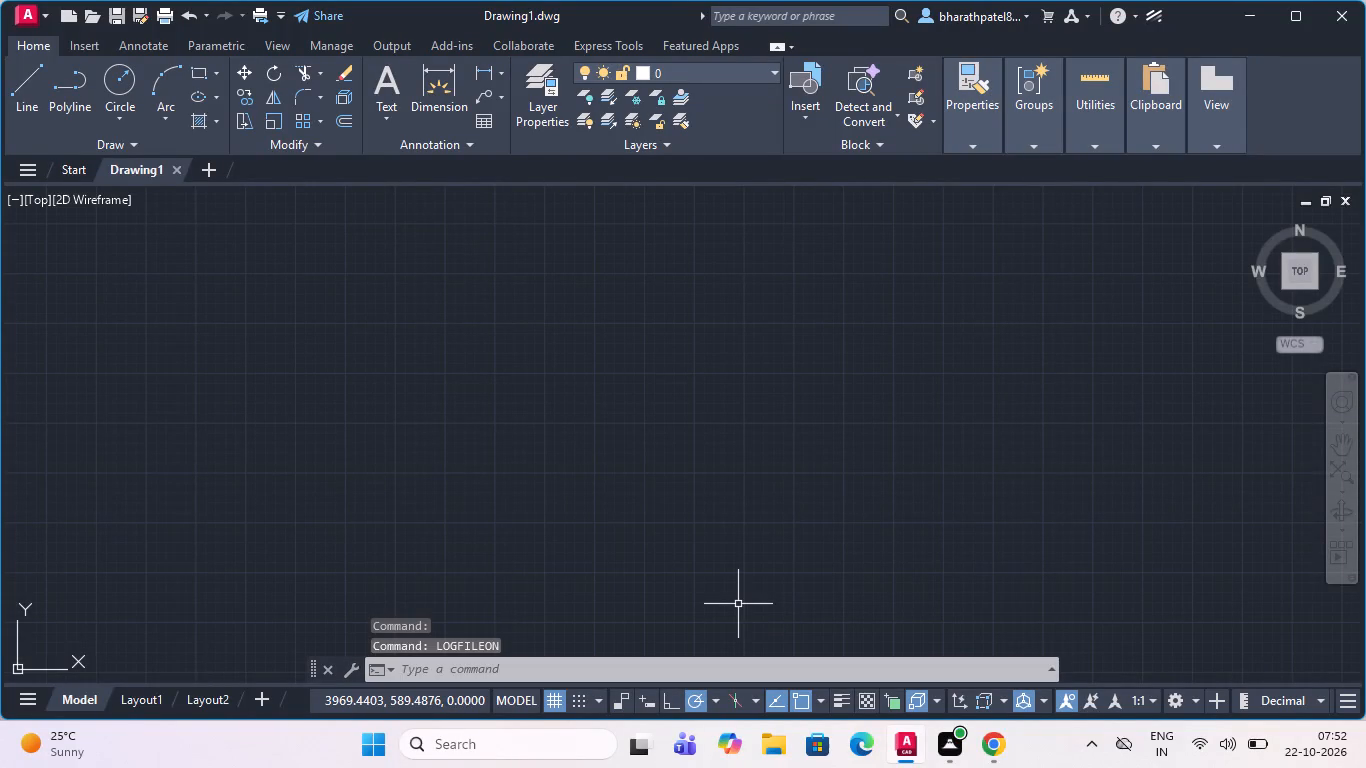
{"action": "type", "text": "``"}
{"action": "key", "text": "Escape"}
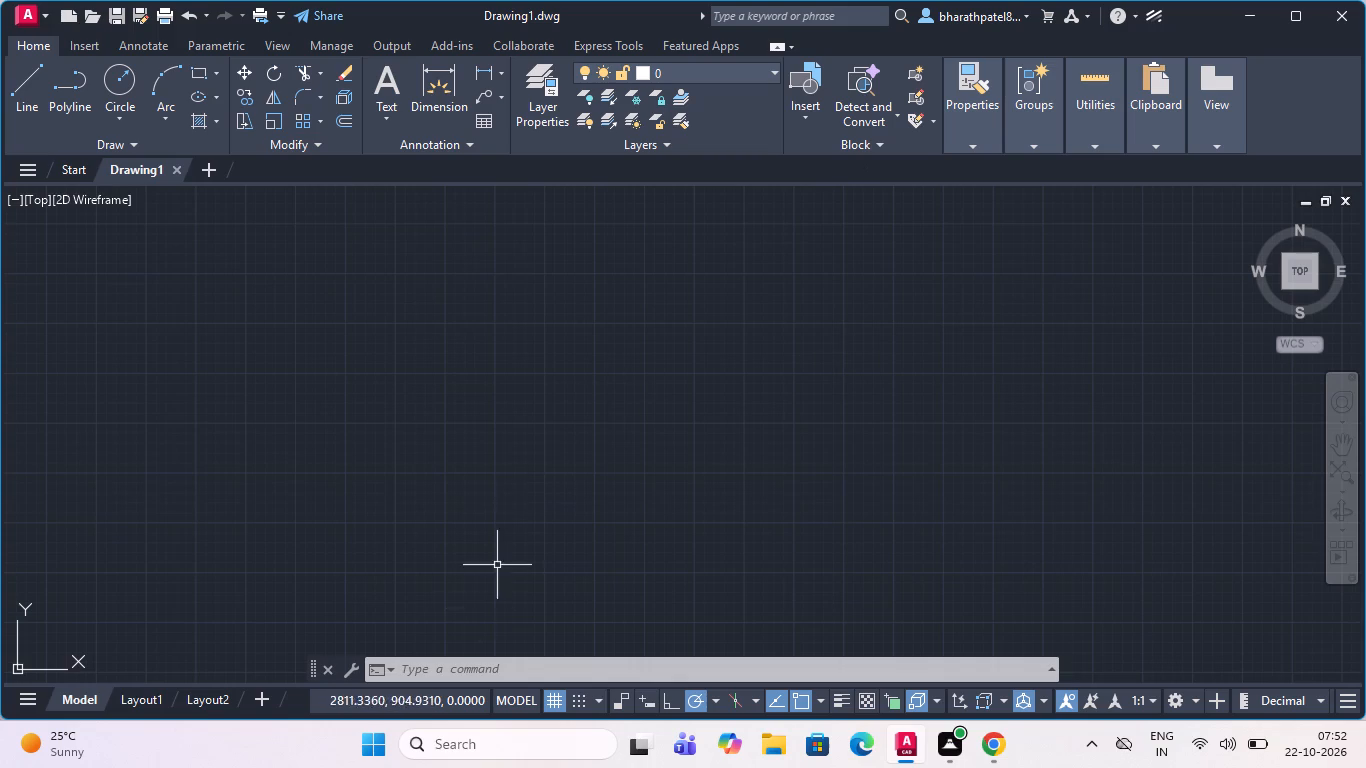
{"action": "left_click", "coordinate": [481, 664]}
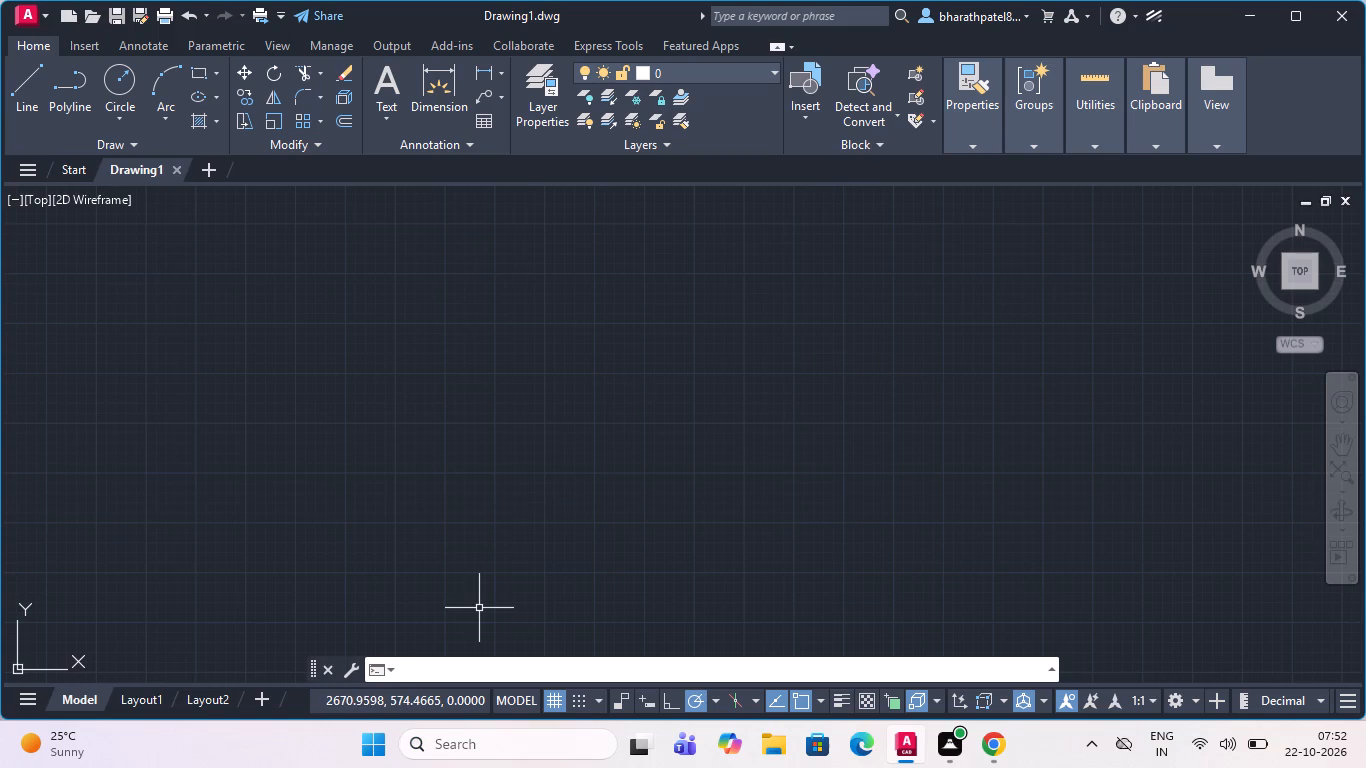
{"action": "key", "text": "l"}
{"action": "key", "text": "o"}
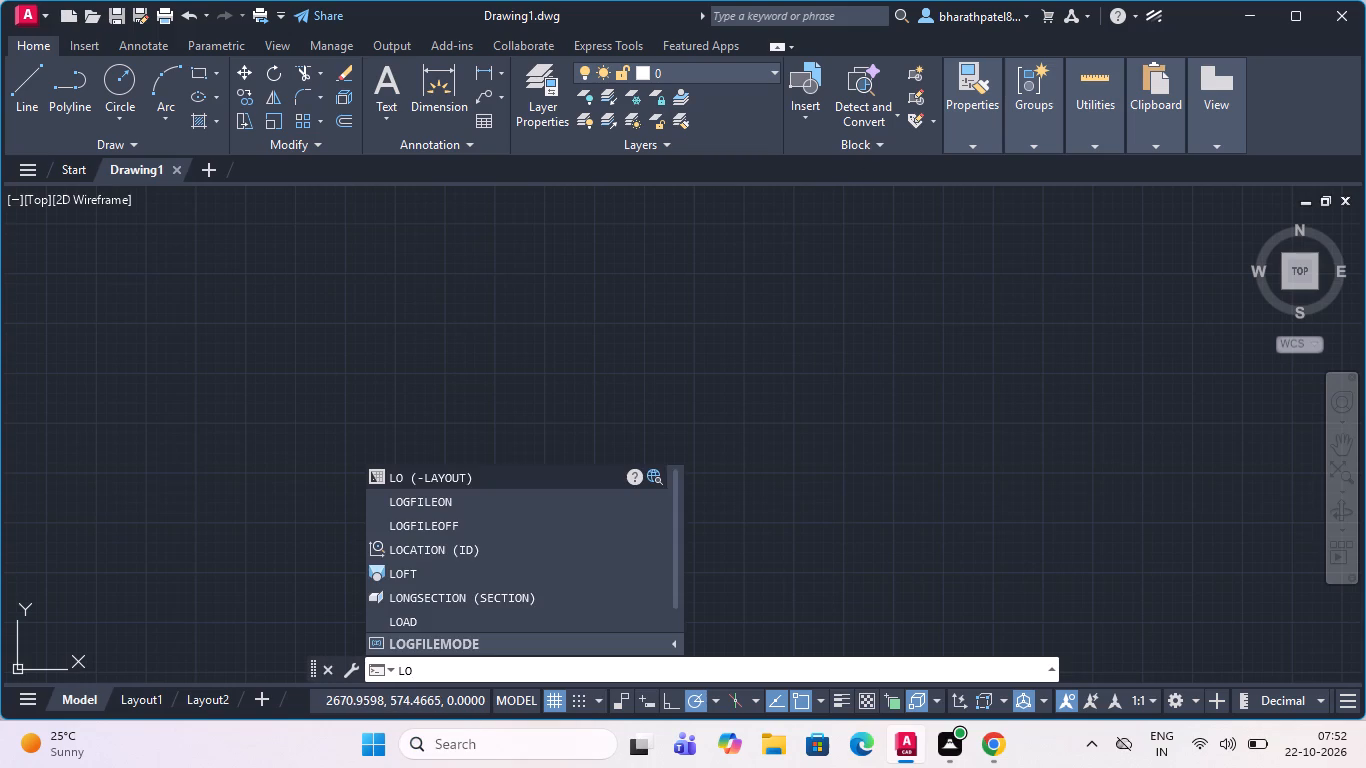
{"action": "left_click", "coordinate": [504, 495]}
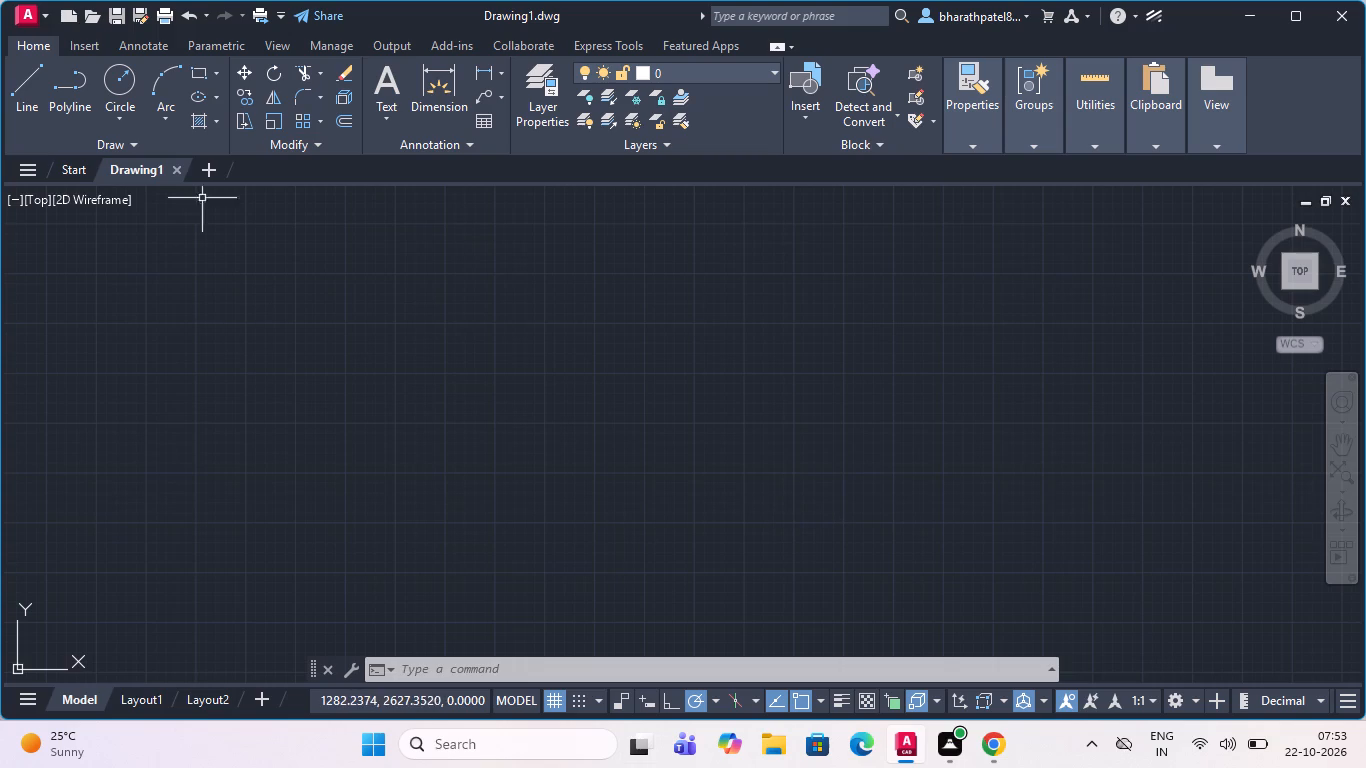
Draw a circle with a radius of 69 in the middle of the drawing area.
{"action": "left_click", "coordinate": [115, 76]}
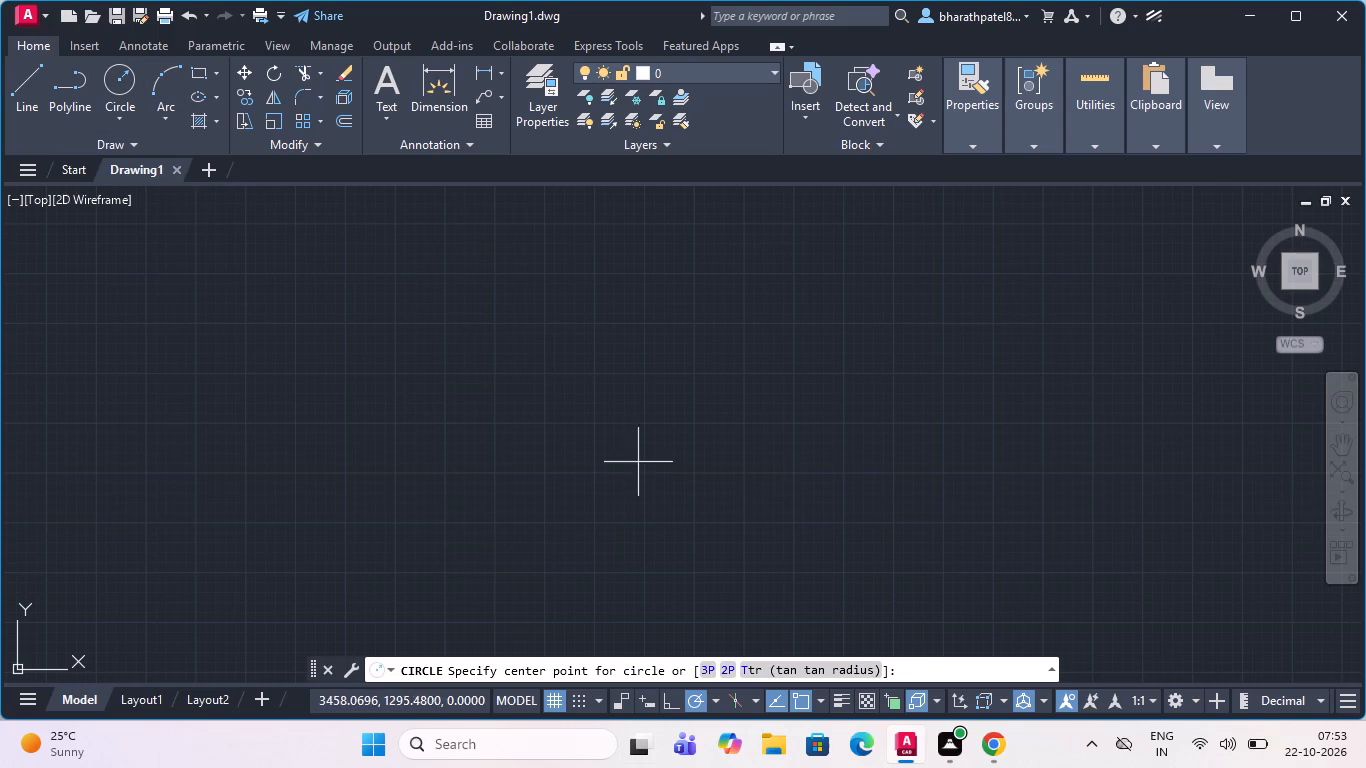
{"action": "left_click", "coordinate": [636, 421]}
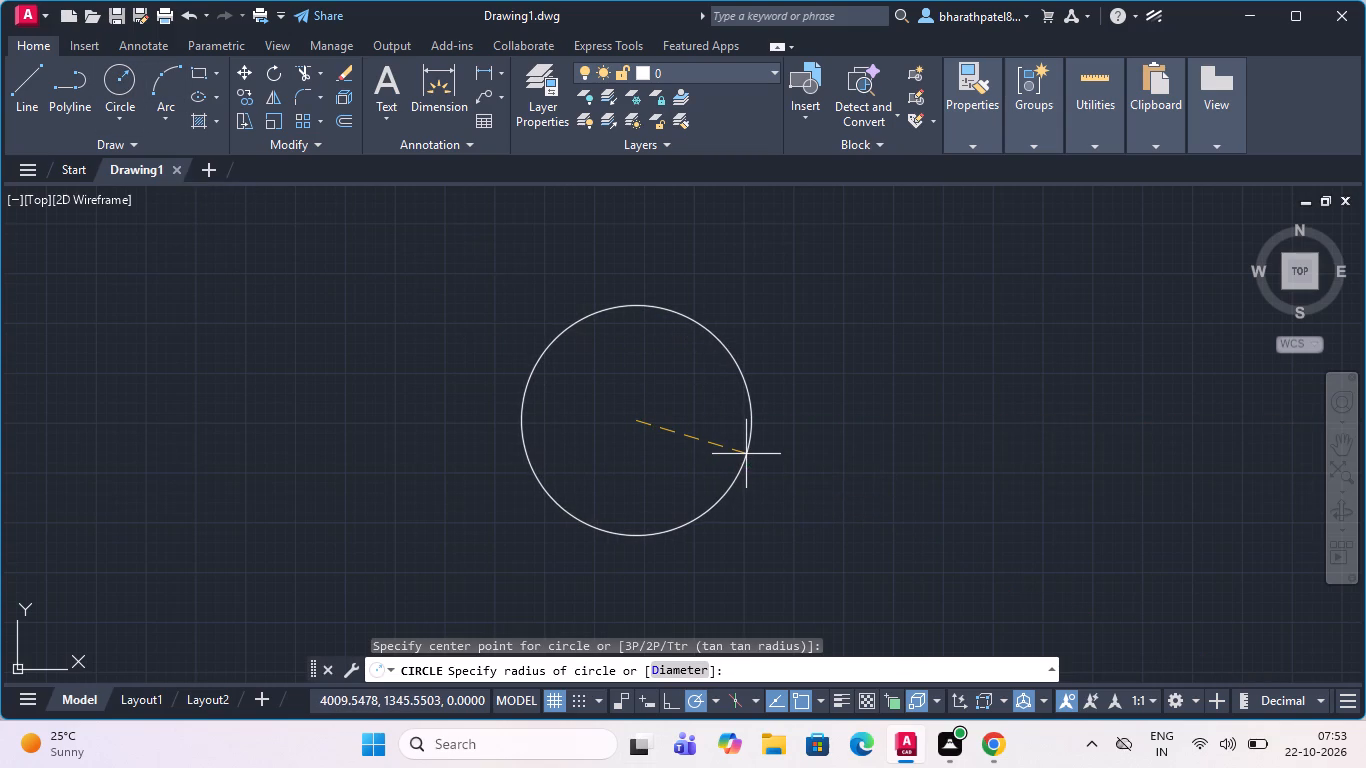
{"action": "type", "text": "69"}
{"action": "key", "text": "Return"}
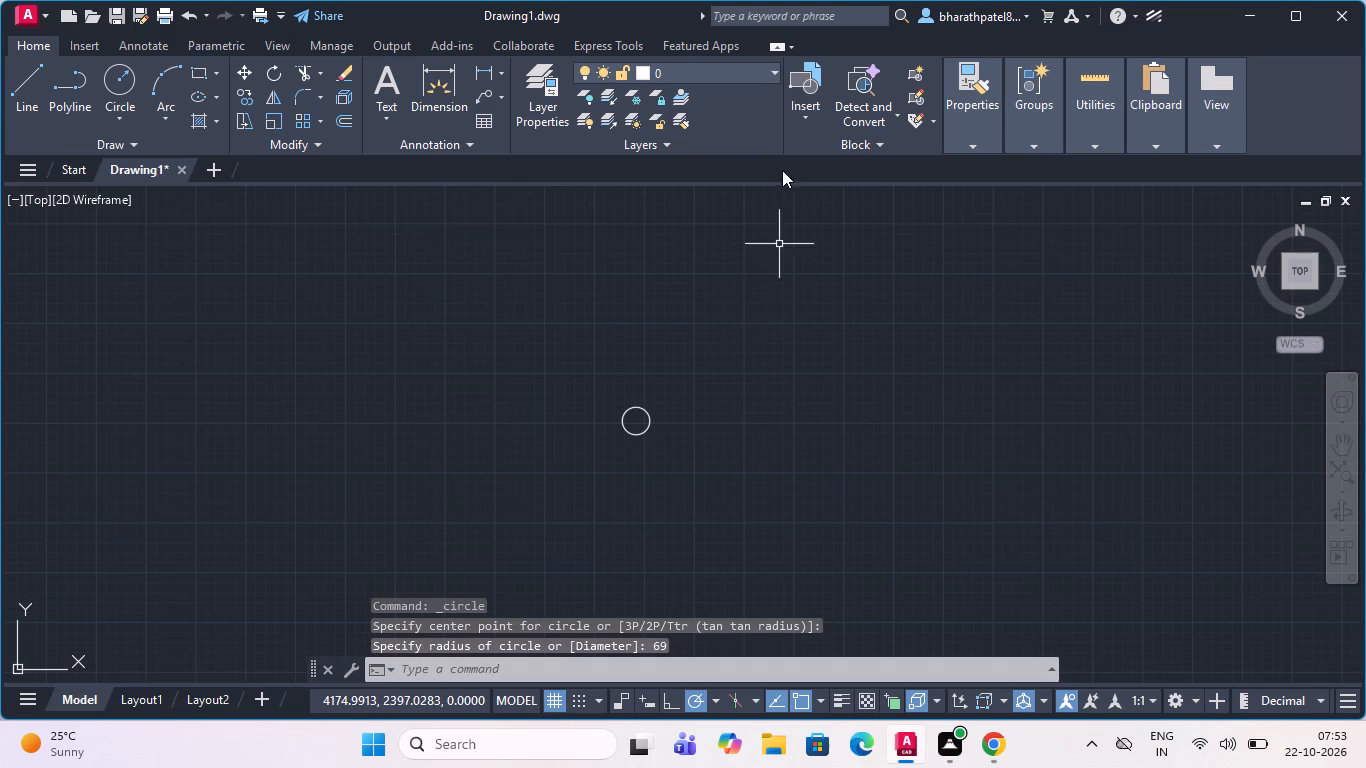
Draw horizontal centre lines from the circle's centre, about 112 units to the right and about 101 units to the left.
{"action": "scroll", "coordinate": [641, 447], "scroll_direction": "up", "scroll_amount": 2}
{"action": "scroll", "coordinate": [633, 335], "scroll_direction": "up", "scroll_amount": 2}
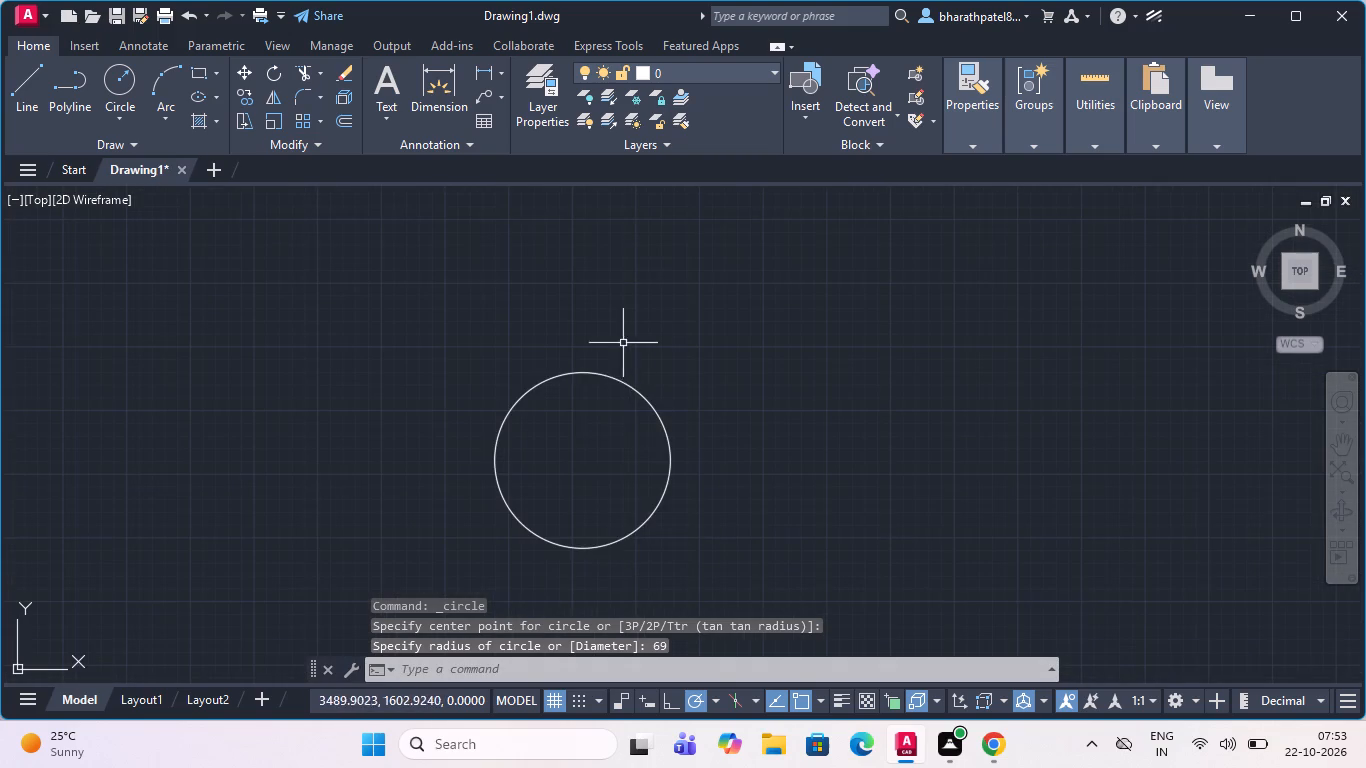
{"action": "scroll", "coordinate": [506, 536], "scroll_direction": "up", "scroll_amount": 2}
{"action": "scroll", "coordinate": [507, 532], "scroll_direction": "down", "scroll_amount": 1}
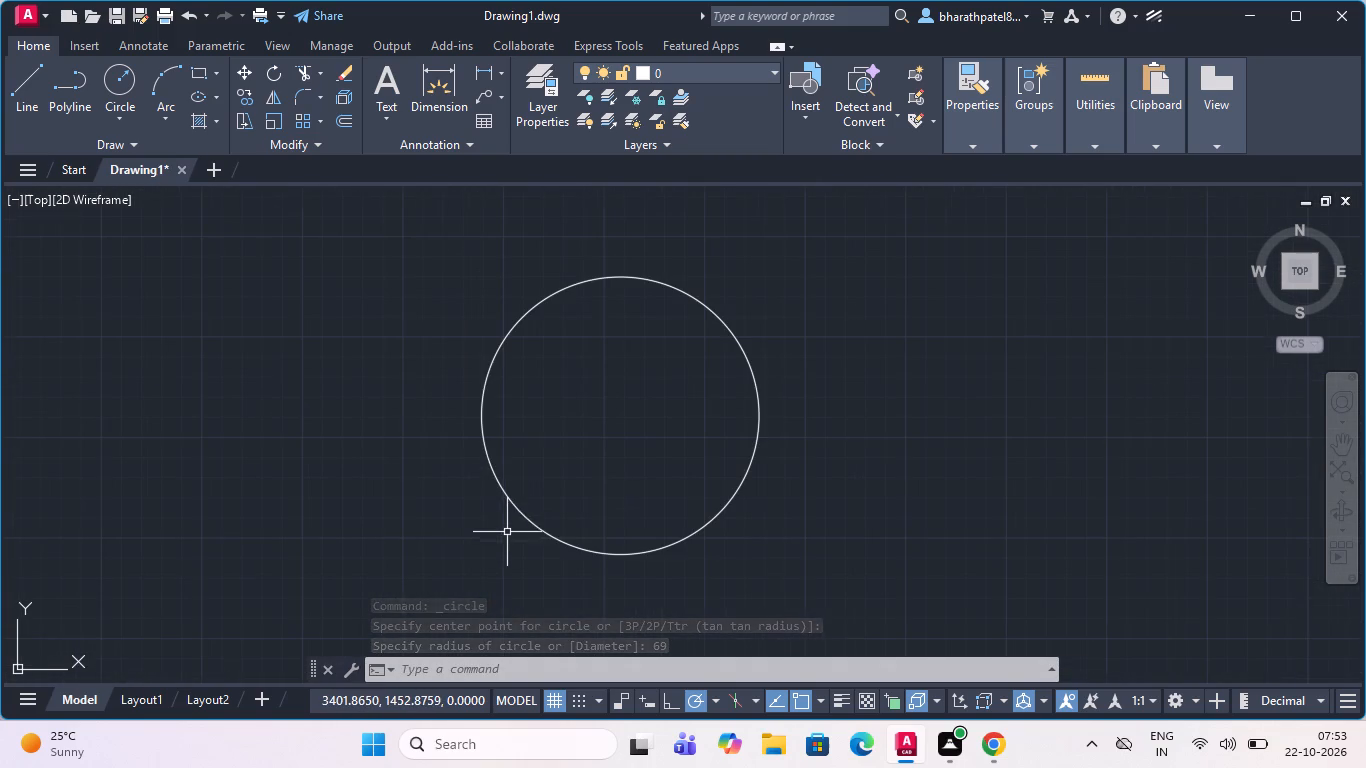
{"action": "left_click", "coordinate": [24, 98]}
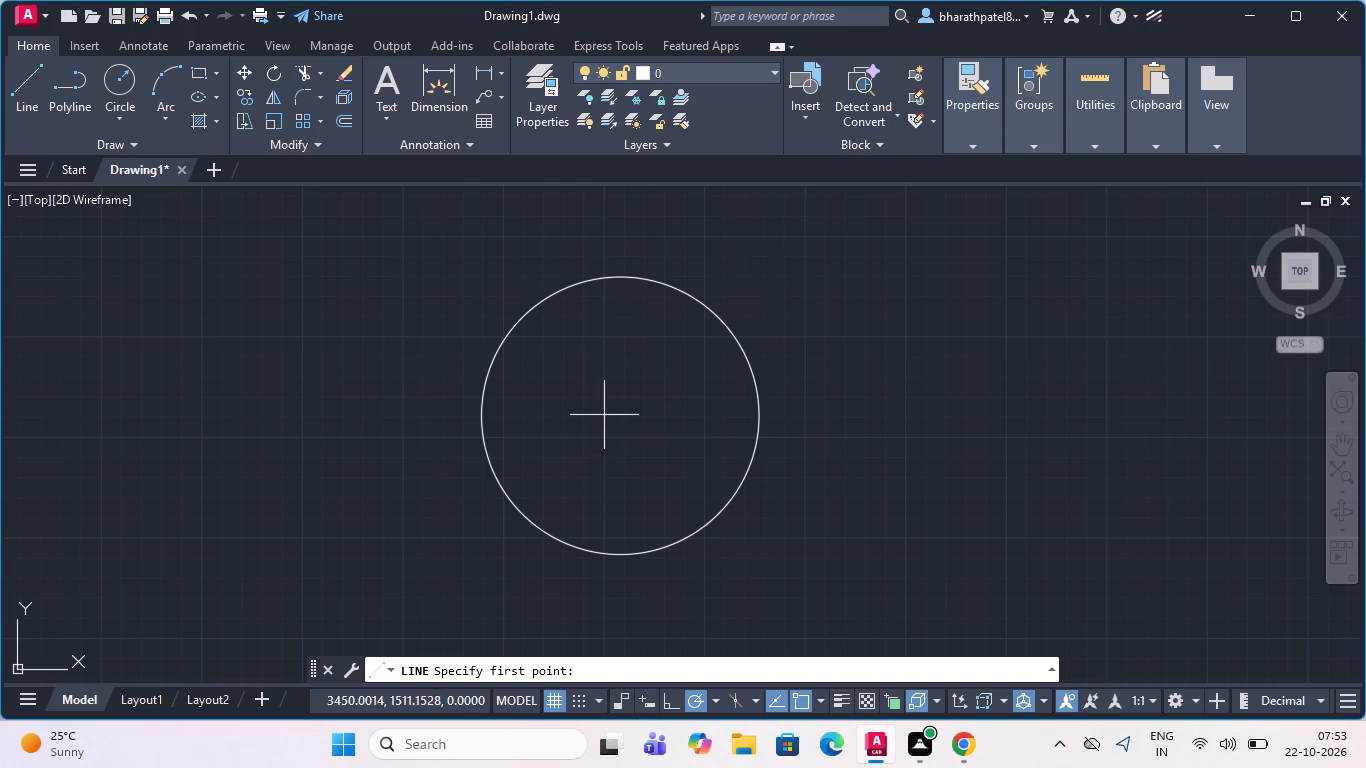
{"action": "scroll", "coordinate": [604, 414], "scroll_direction": "down", "scroll_amount": 3}
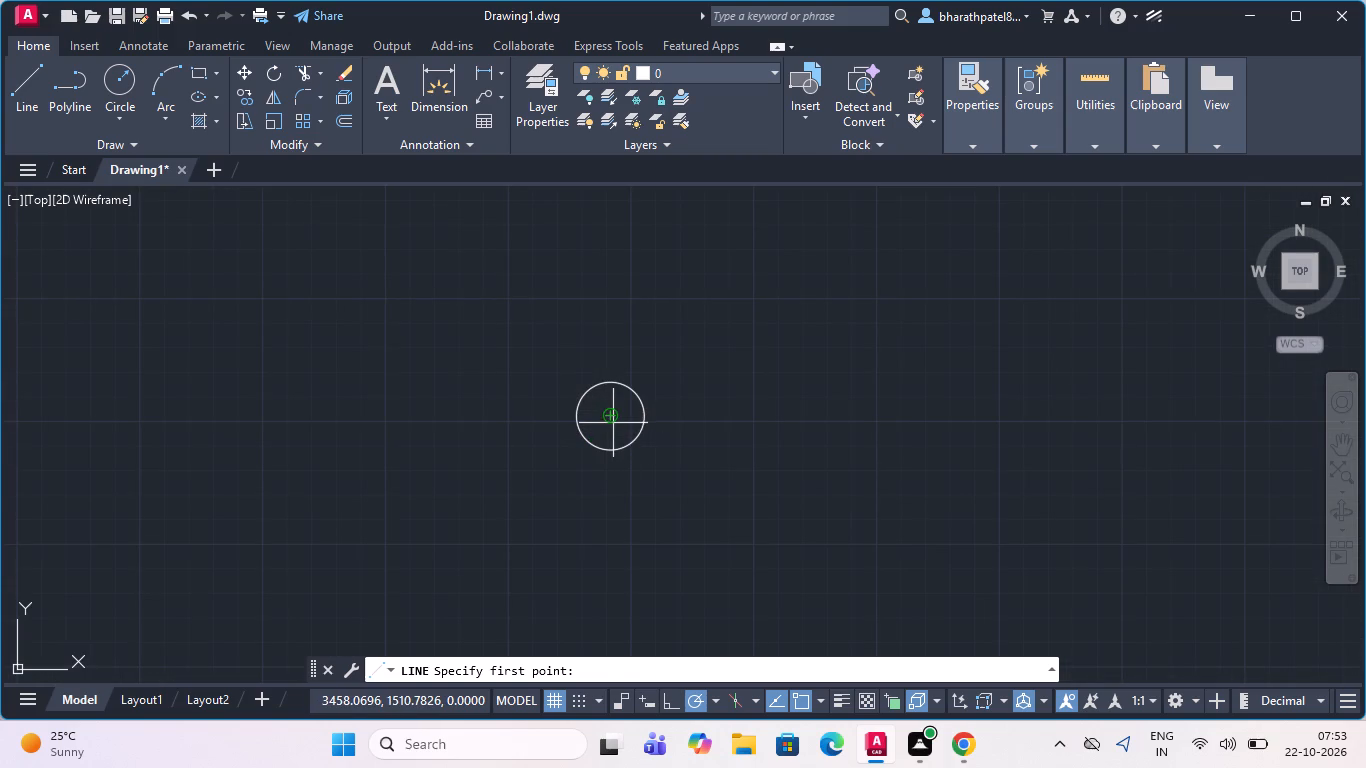
{"action": "left_click", "coordinate": [613, 417]}
{"action": "scroll", "coordinate": [613, 417], "scroll_direction": "up", "scroll_amount": 4}
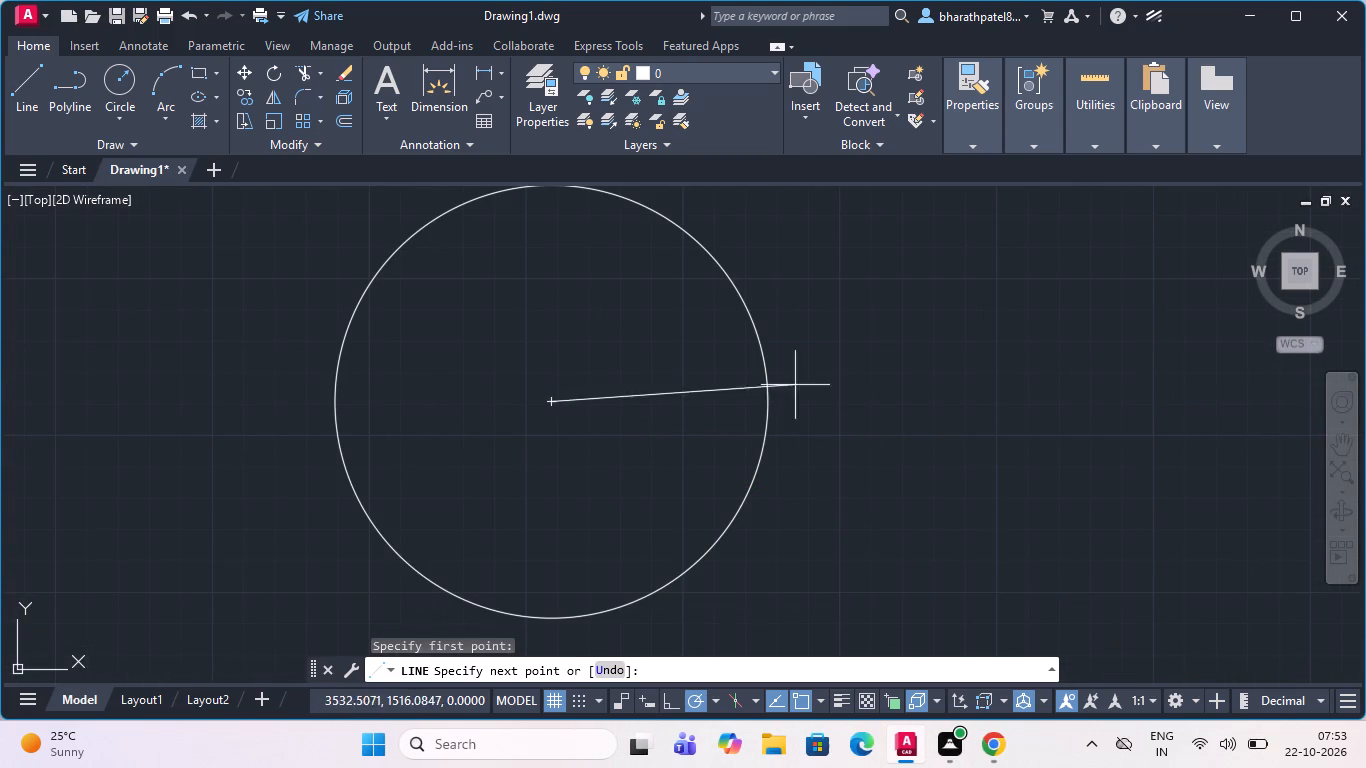
{"action": "left_click", "coordinate": [903, 403]}
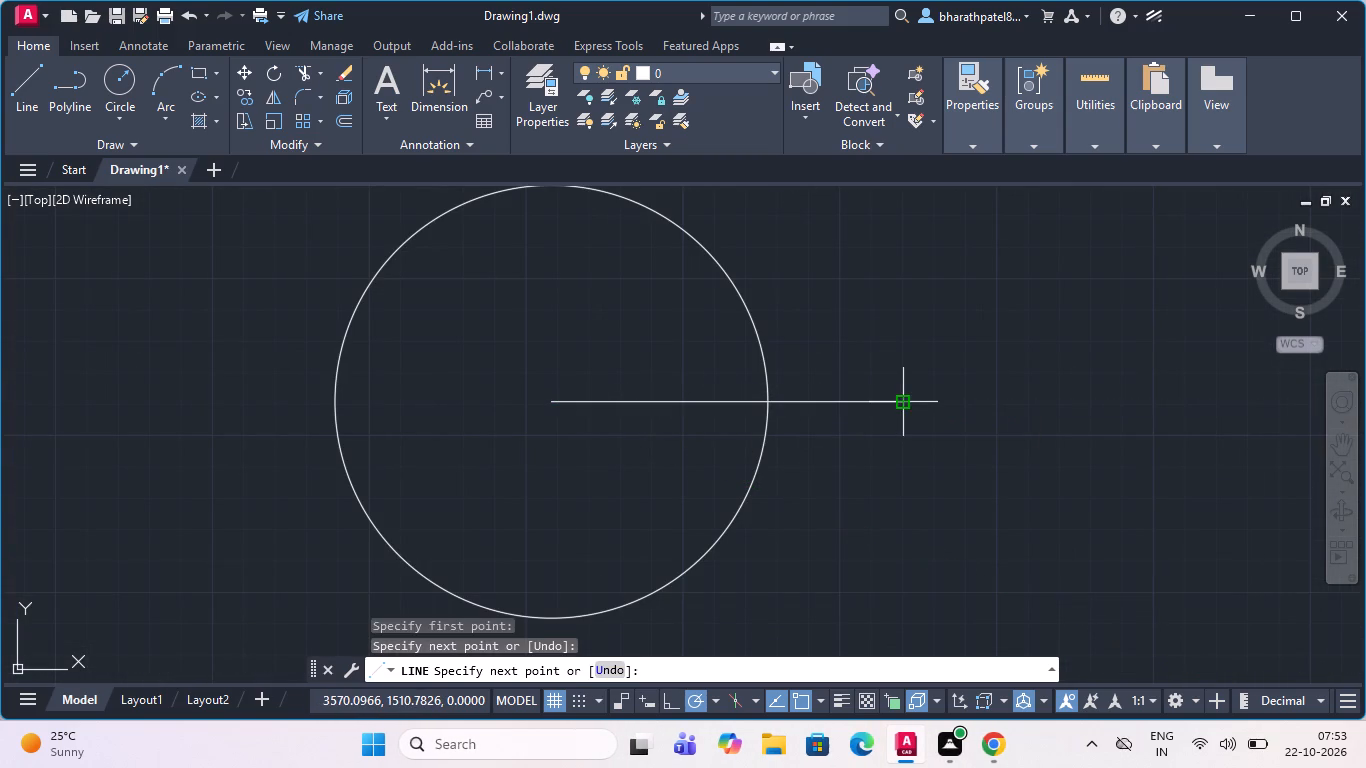
{"action": "key", "text": "Escape"}
{"action": "left_click", "coordinate": [14, 79]}
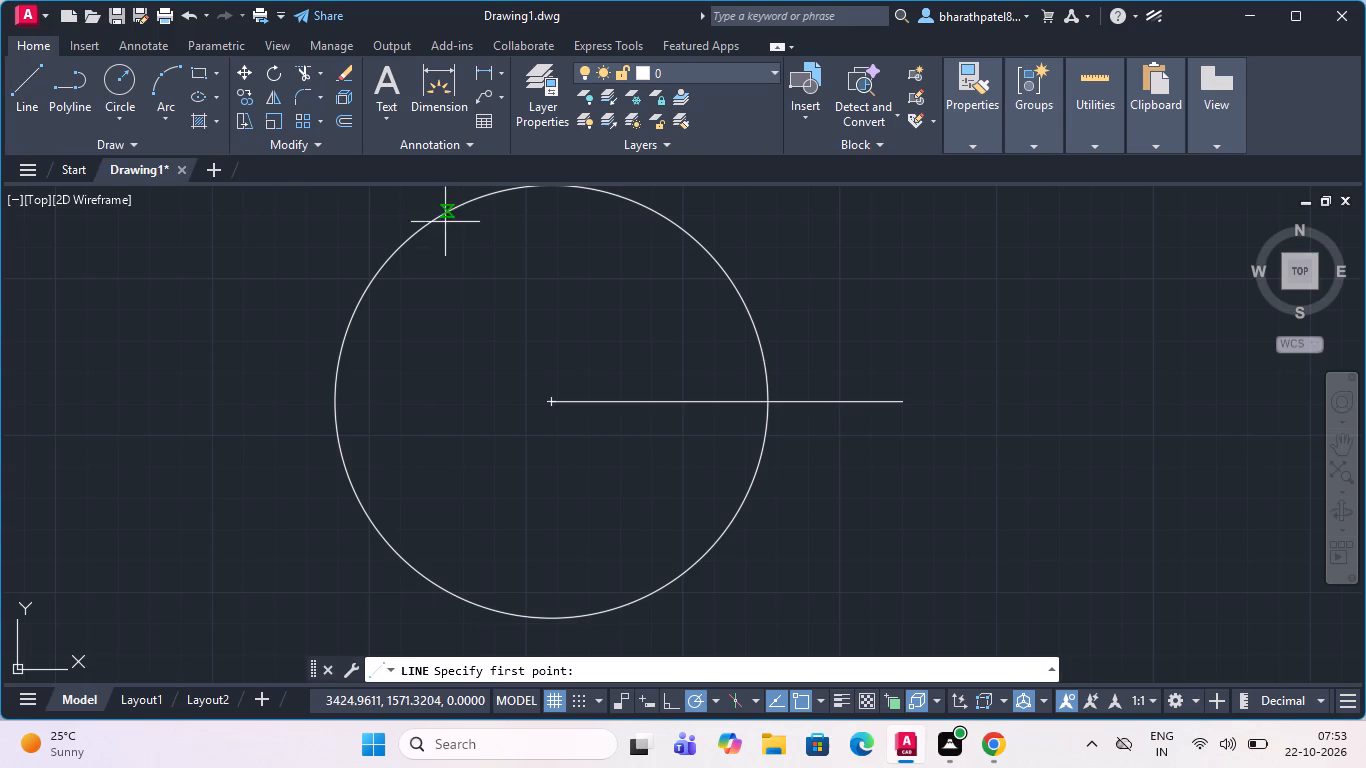
{"action": "left_click", "coordinate": [547, 402]}
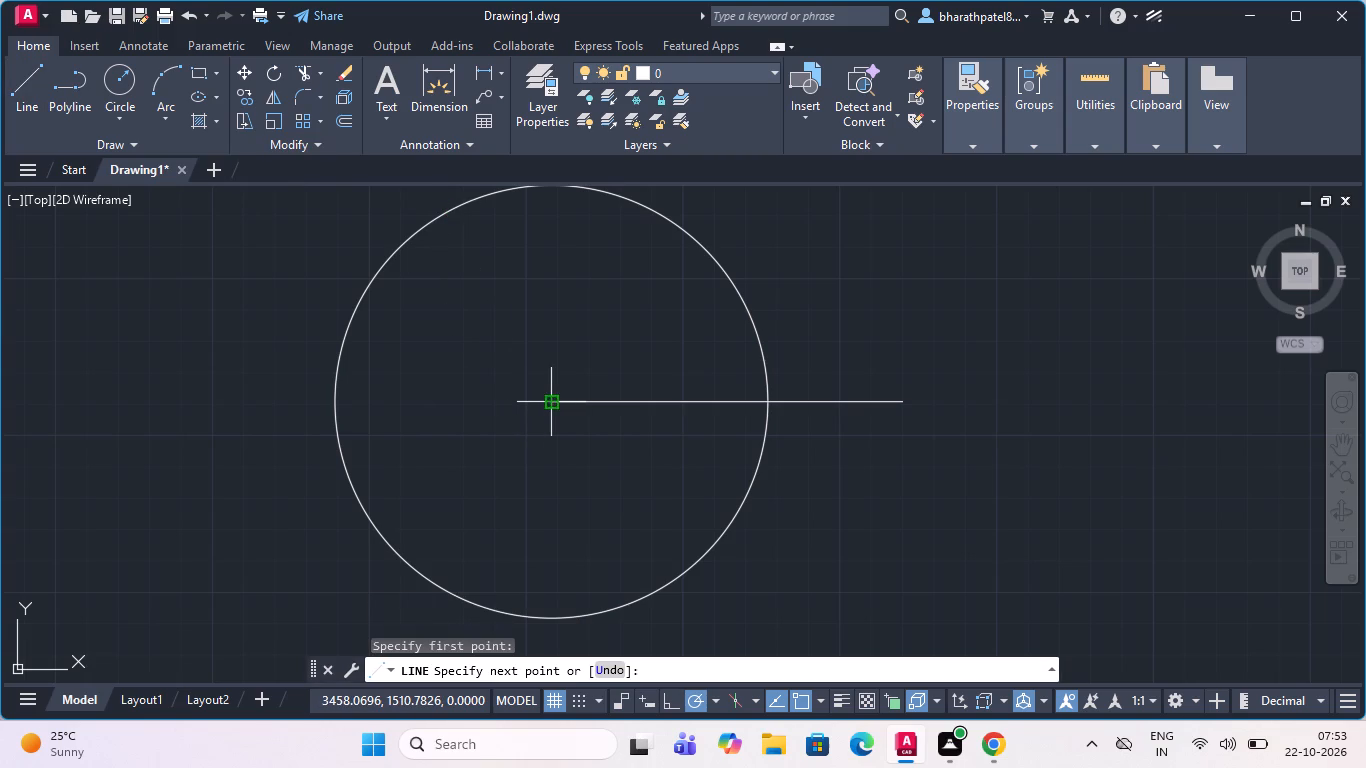
{"action": "left_click", "coordinate": [233, 401]}
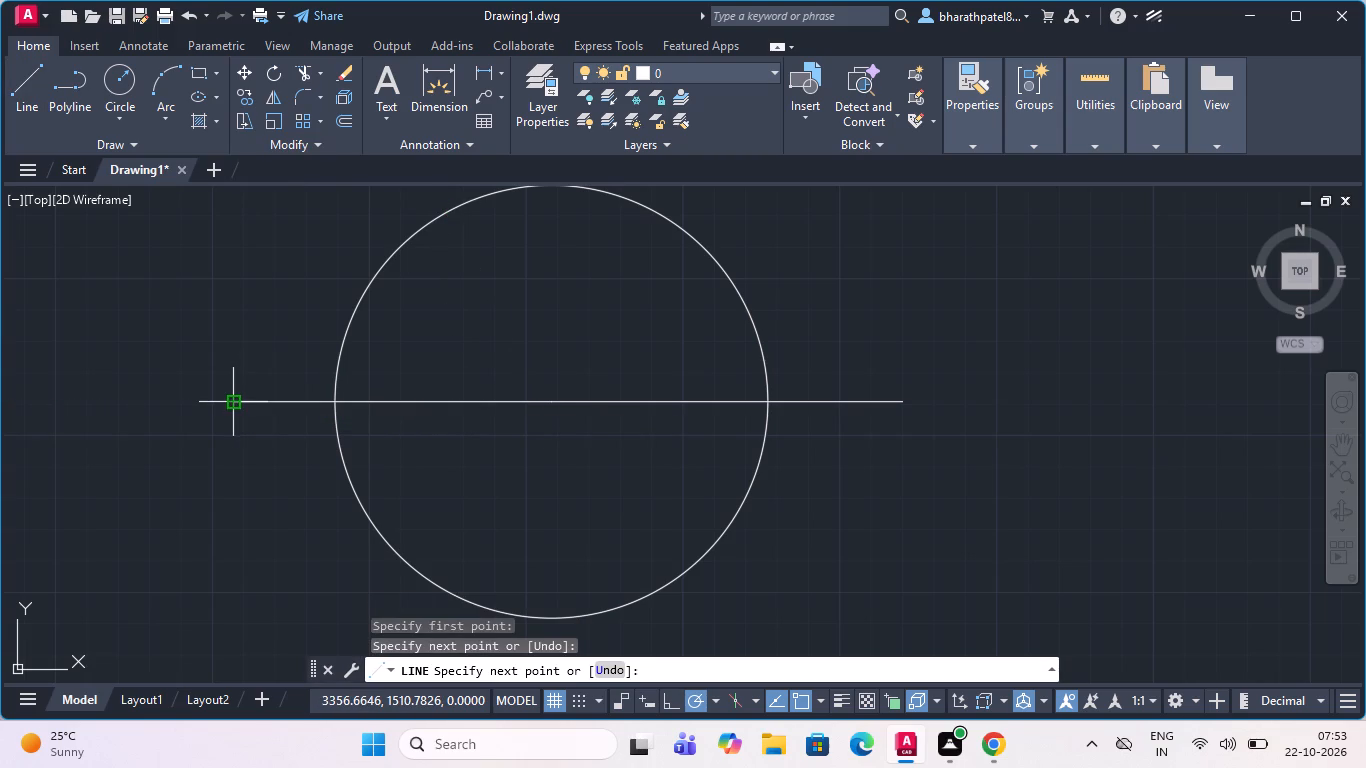
{"action": "key", "text": "Escape"}
Draw vertical centre lines from the circle's centre, about 102 units upward and about 145 units downward.
{"action": "left_click", "coordinate": [21, 93]}
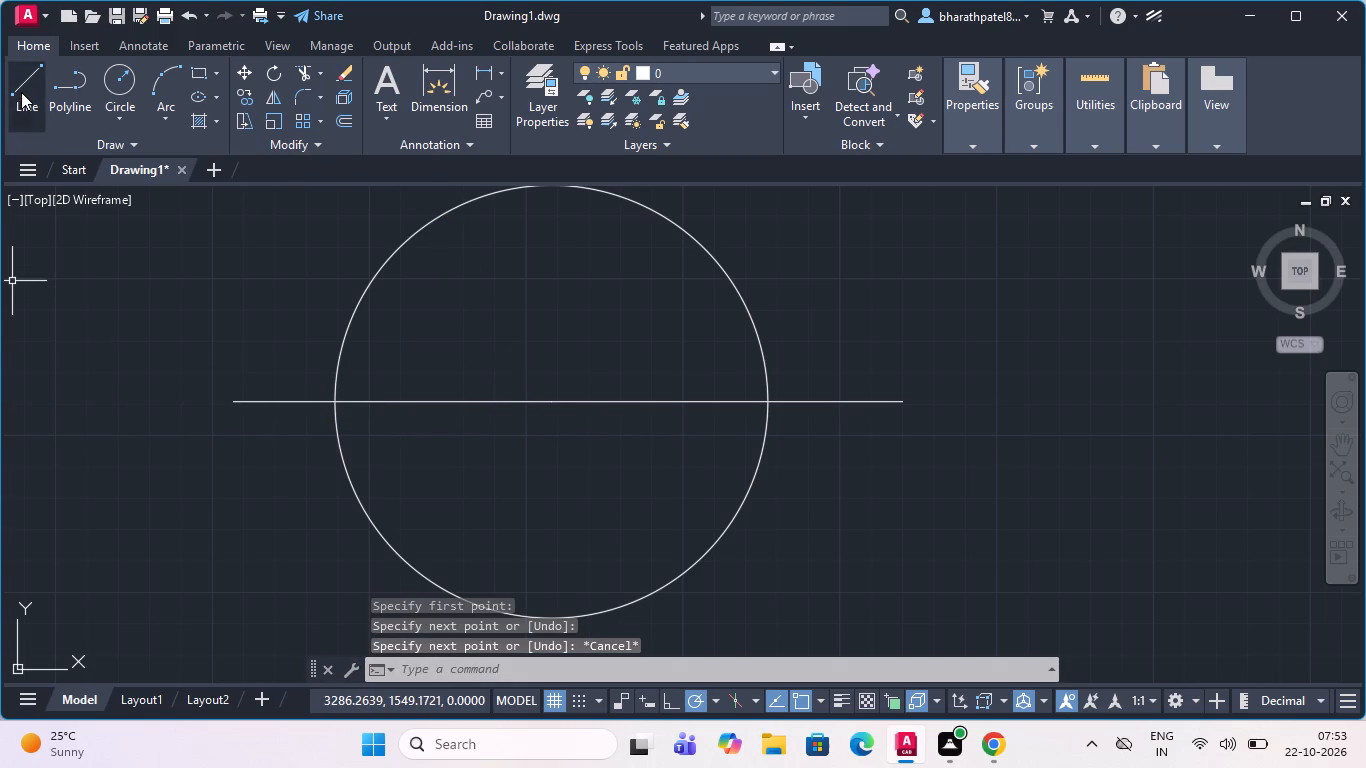
{"action": "left_click", "coordinate": [554, 406]}
{"action": "scroll", "coordinate": [555, 406], "scroll_direction": "down", "scroll_amount": 1}
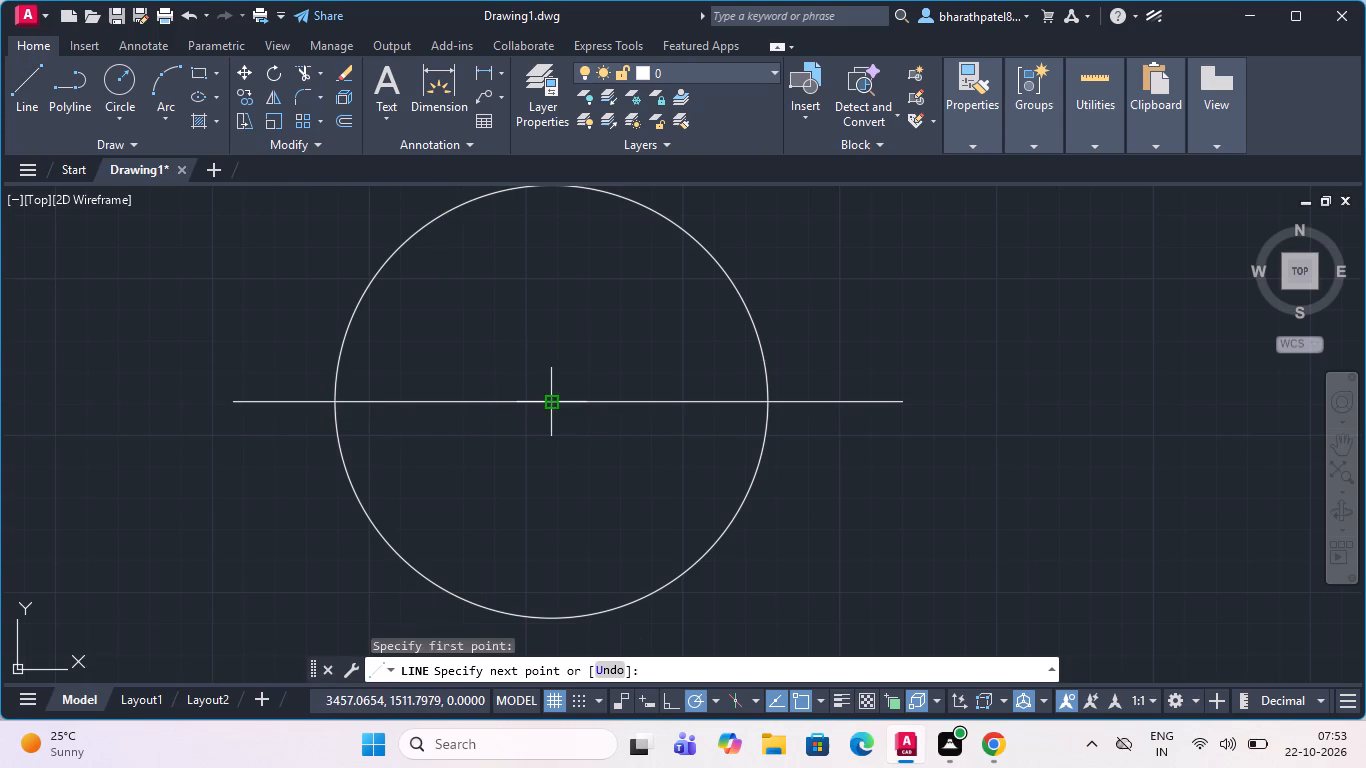
{"action": "scroll", "coordinate": [555, 406], "scroll_direction": "down", "scroll_amount": 1}
{"action": "left_click", "coordinate": [550, 280]}
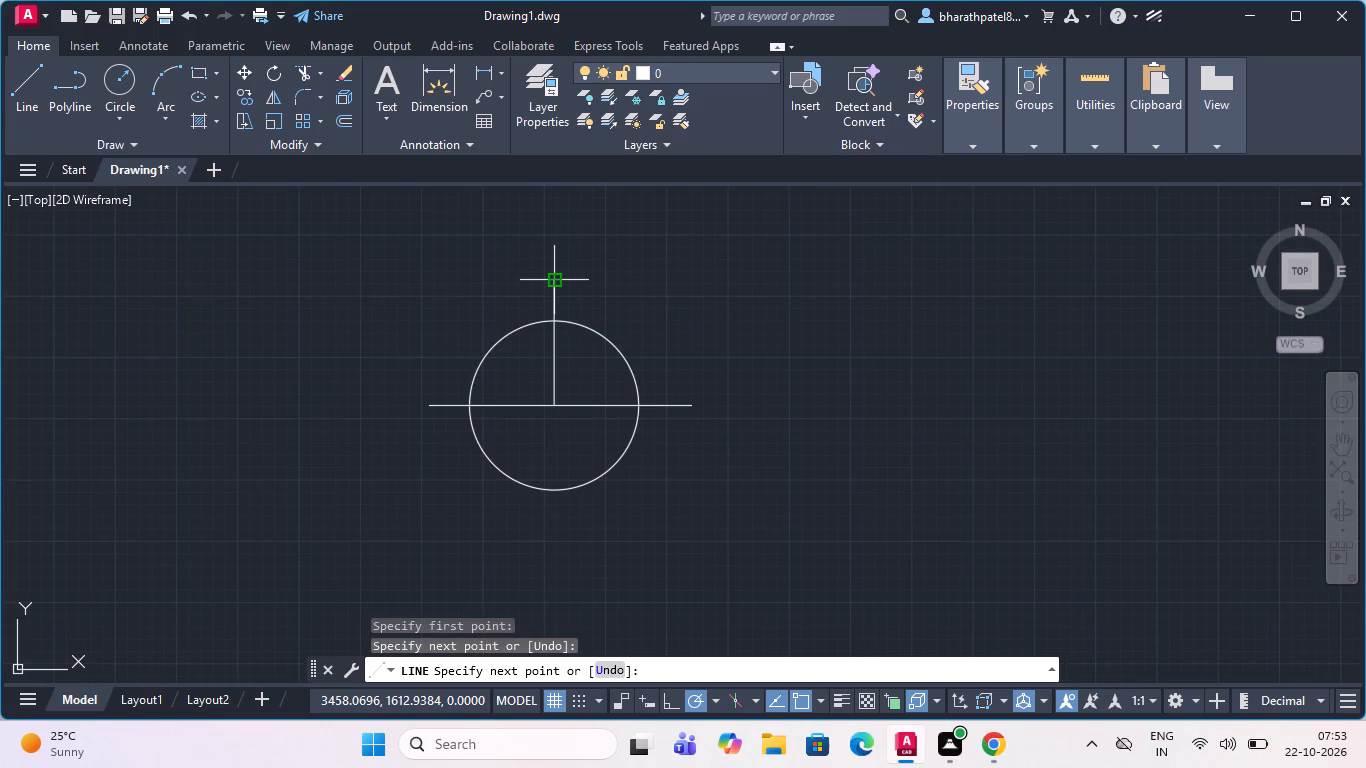
{"action": "key", "text": "Escape"}
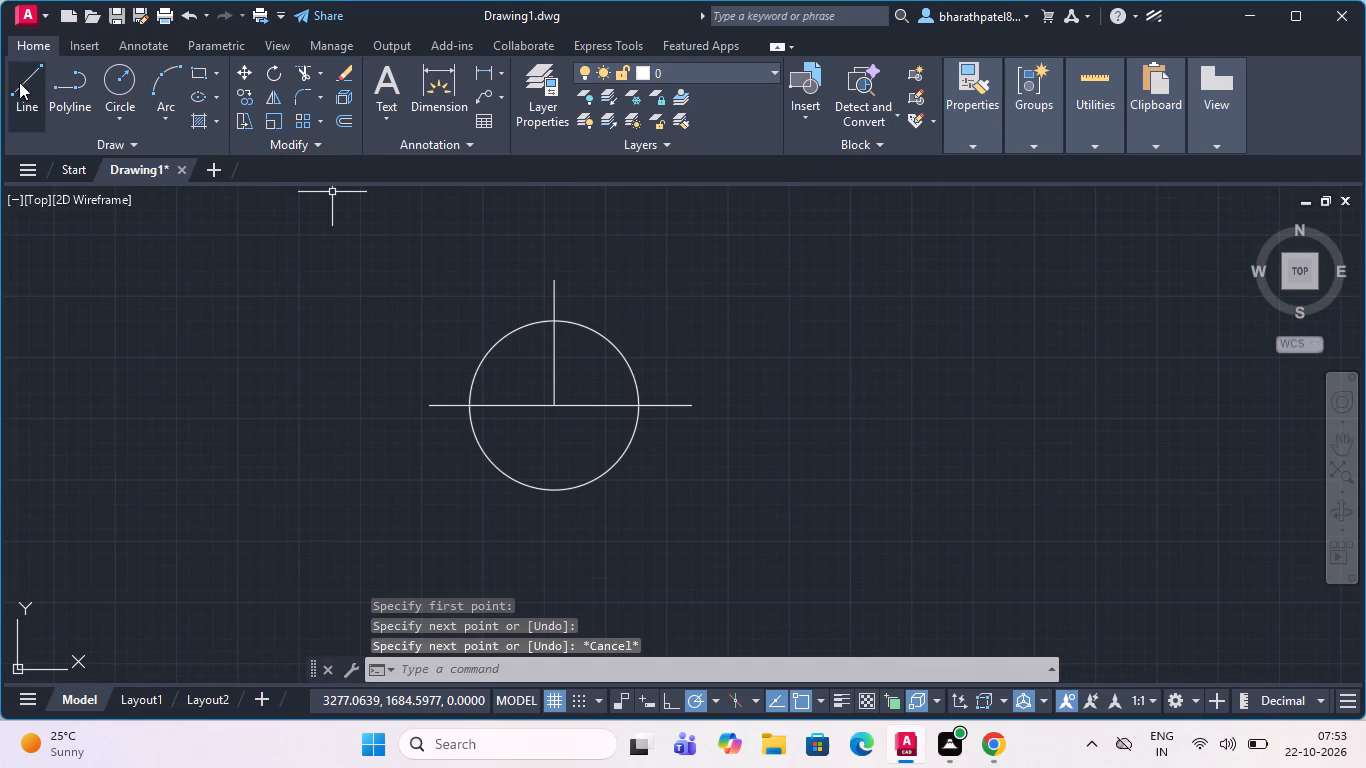
{"action": "left_click", "coordinate": [22, 84]}
{"action": "scroll", "coordinate": [341, 148], "scroll_direction": "down", "scroll_amount": 2}
{"action": "scroll", "coordinate": [464, 351], "scroll_direction": "down", "scroll_amount": 2}
{"action": "scroll", "coordinate": [494, 456], "scroll_direction": "up", "scroll_amount": 3}
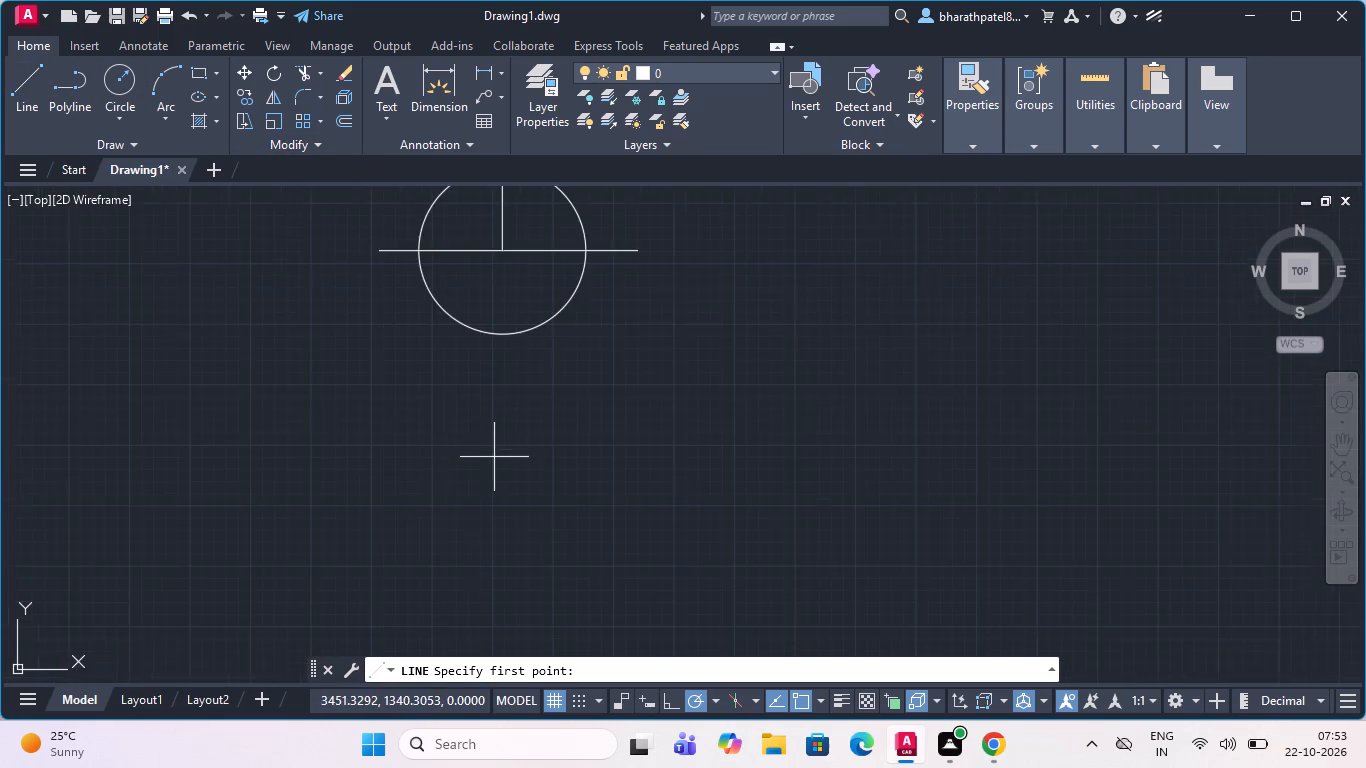
{"action": "scroll", "coordinate": [494, 457], "scroll_direction": "down", "scroll_amount": 1}
{"action": "left_click", "coordinate": [499, 252]}
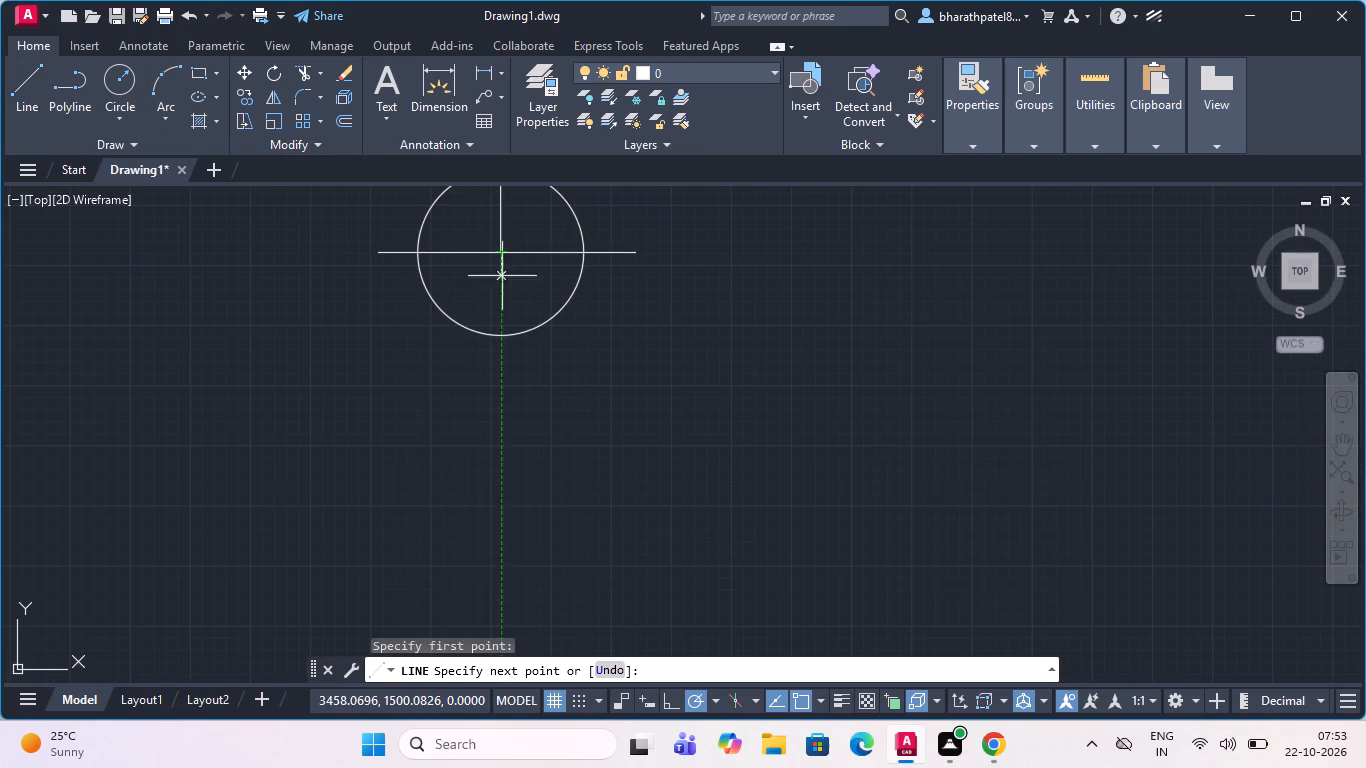
{"action": "left_click", "coordinate": [496, 427]}
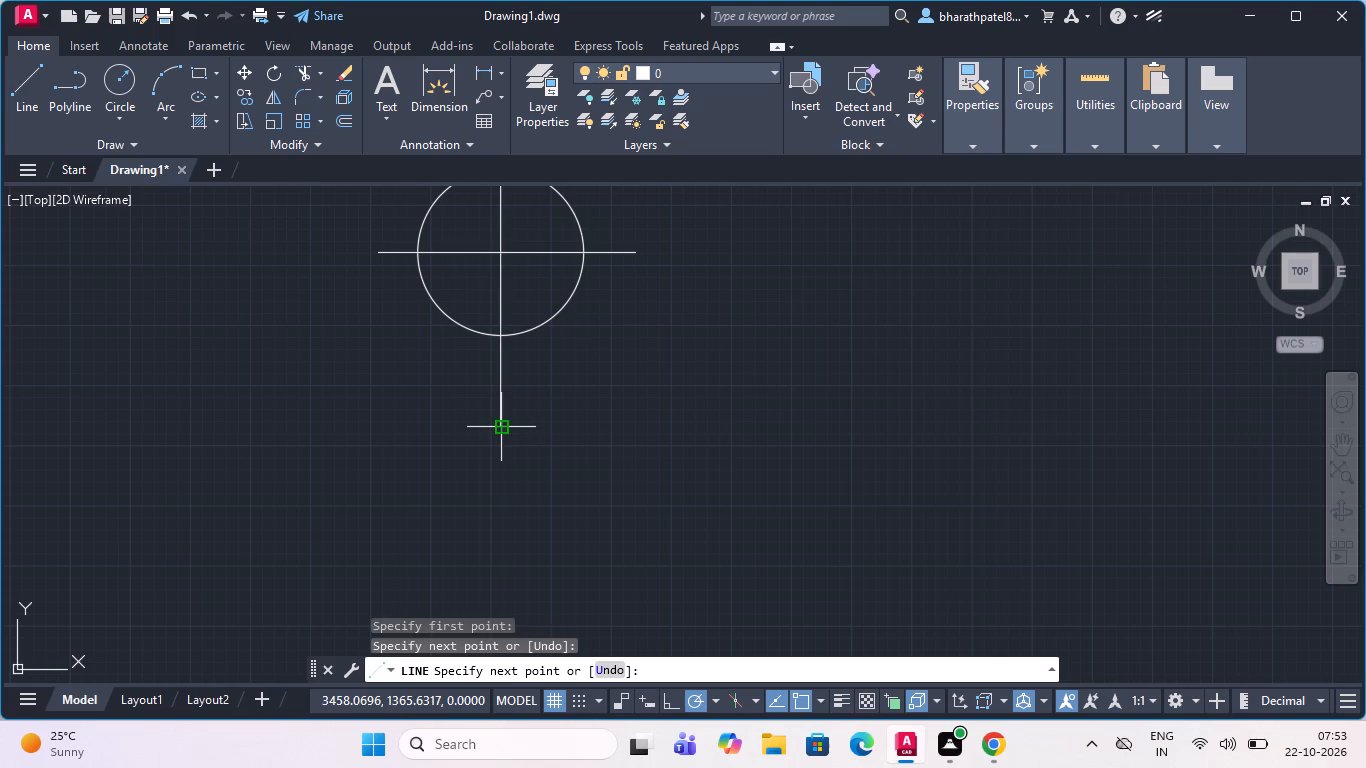
{"action": "key", "text": "Escape"}
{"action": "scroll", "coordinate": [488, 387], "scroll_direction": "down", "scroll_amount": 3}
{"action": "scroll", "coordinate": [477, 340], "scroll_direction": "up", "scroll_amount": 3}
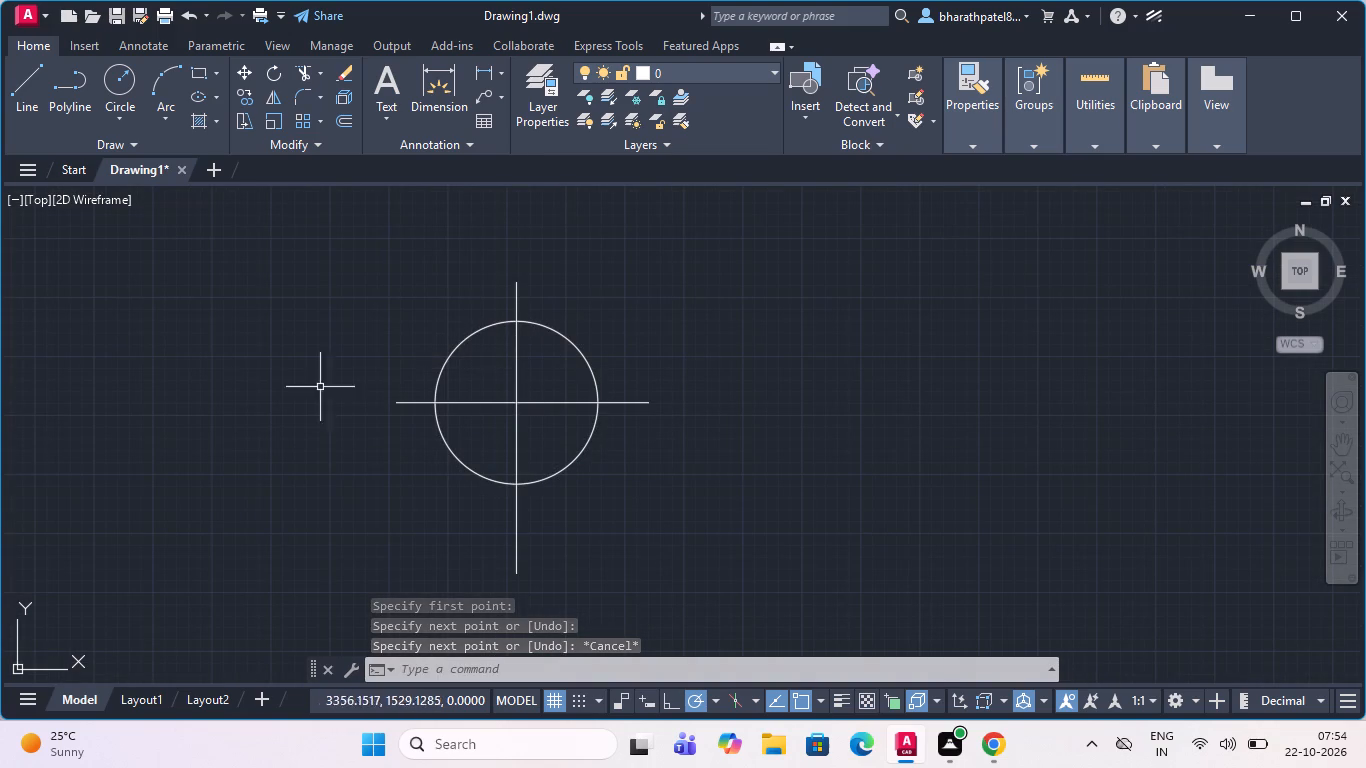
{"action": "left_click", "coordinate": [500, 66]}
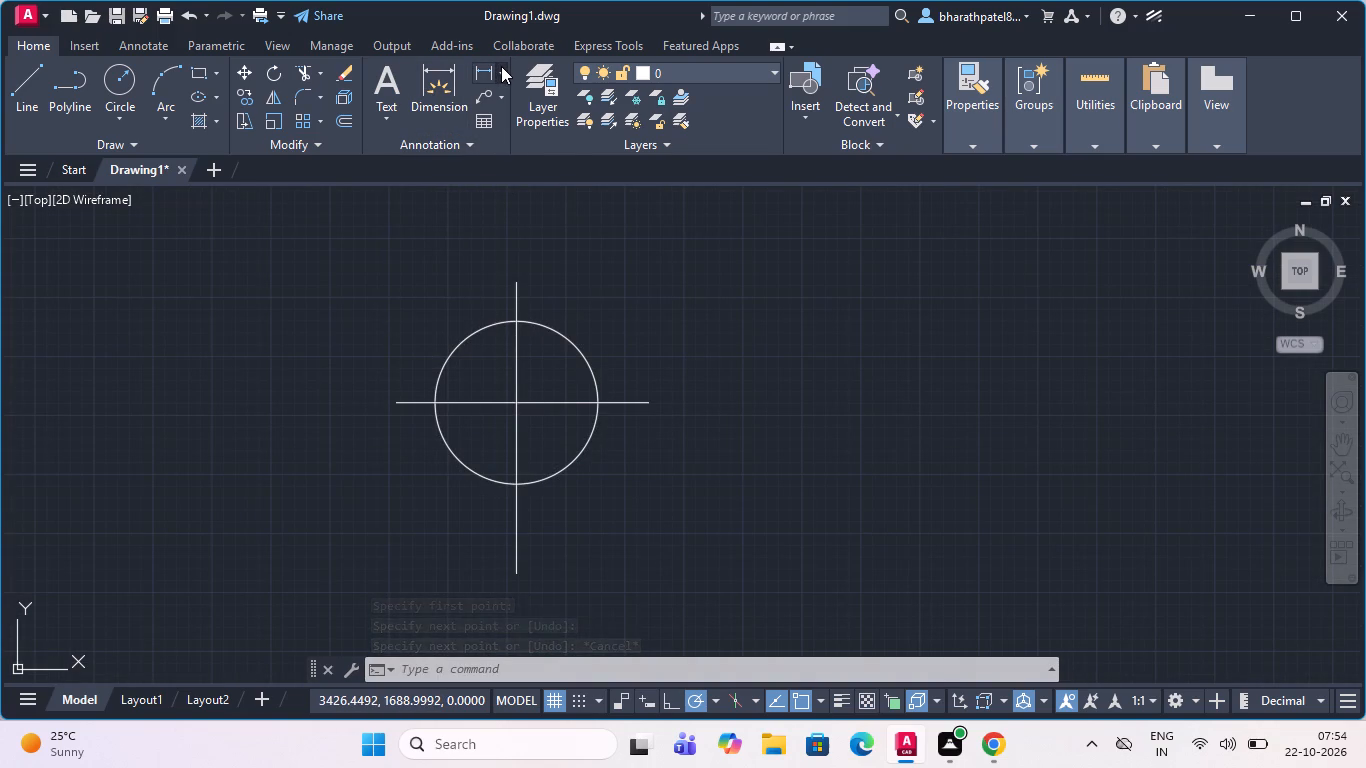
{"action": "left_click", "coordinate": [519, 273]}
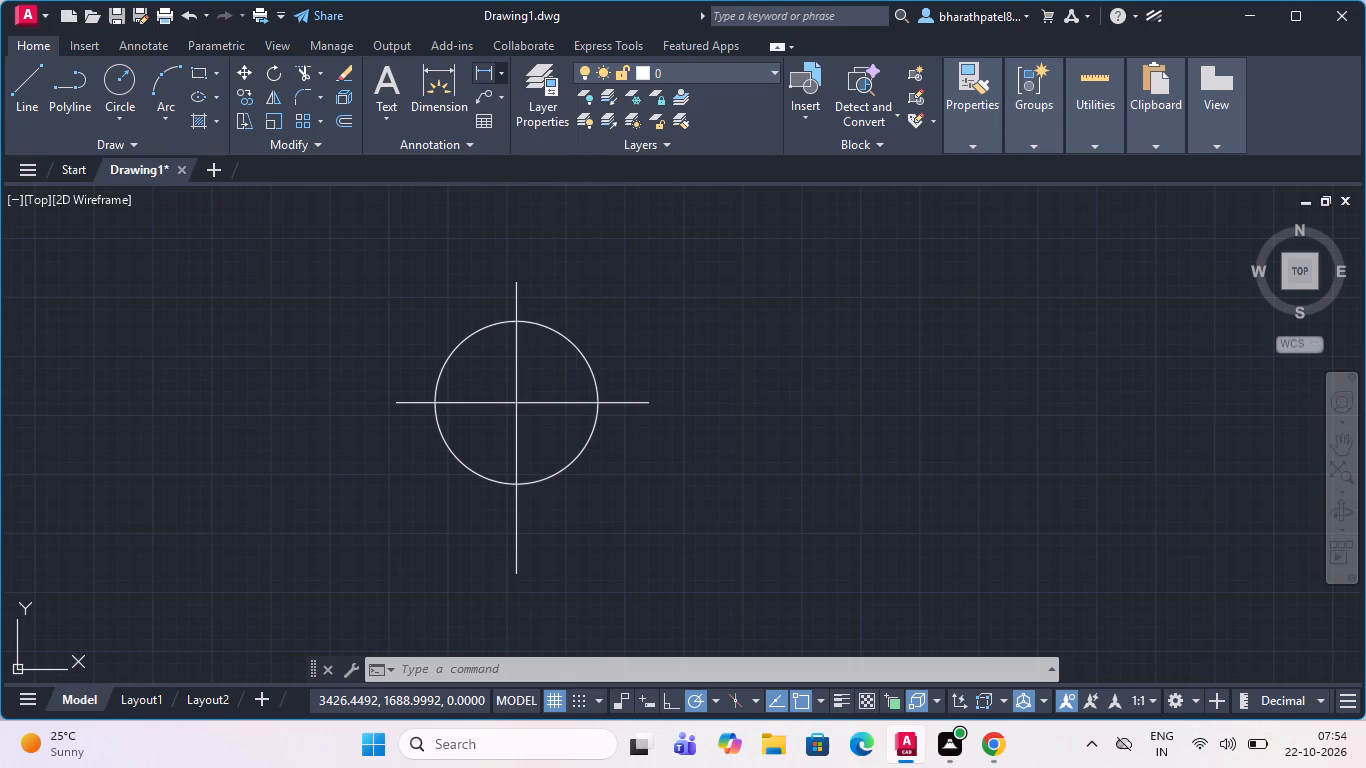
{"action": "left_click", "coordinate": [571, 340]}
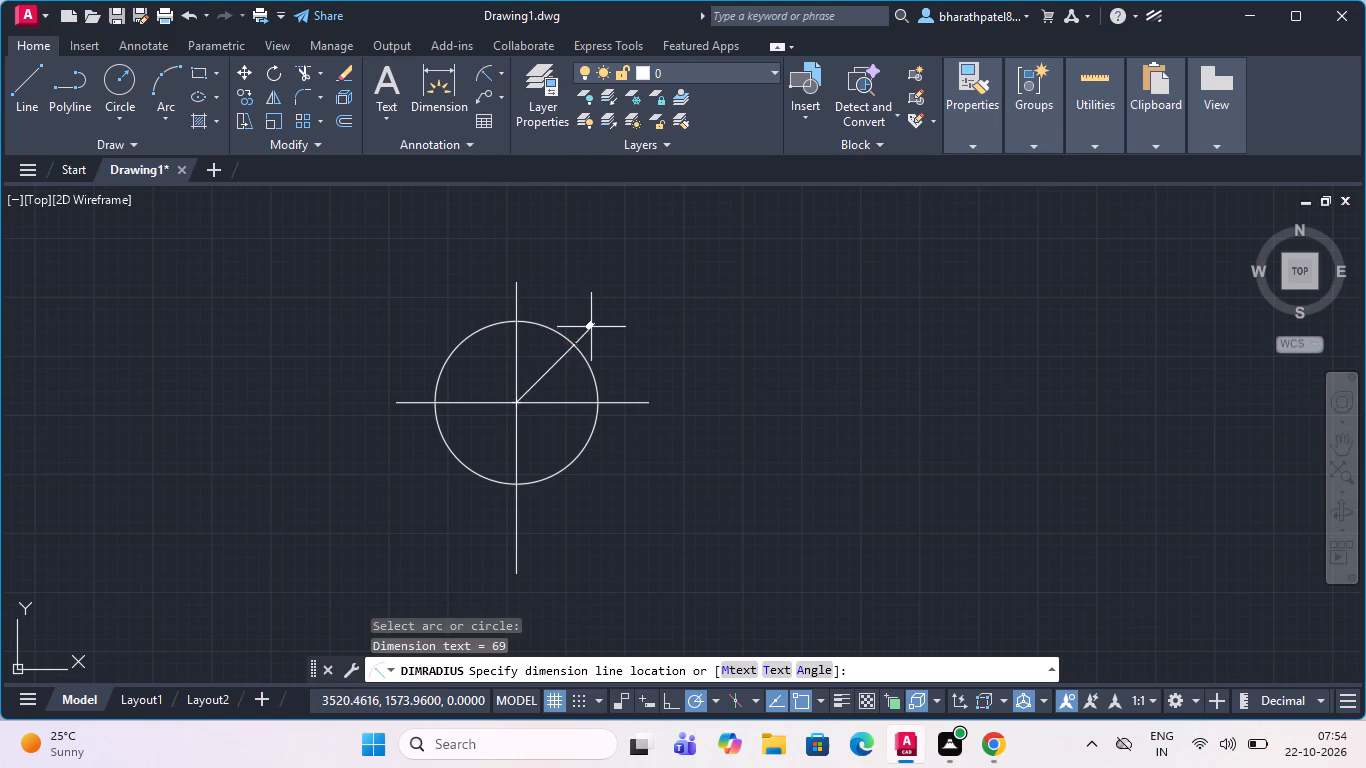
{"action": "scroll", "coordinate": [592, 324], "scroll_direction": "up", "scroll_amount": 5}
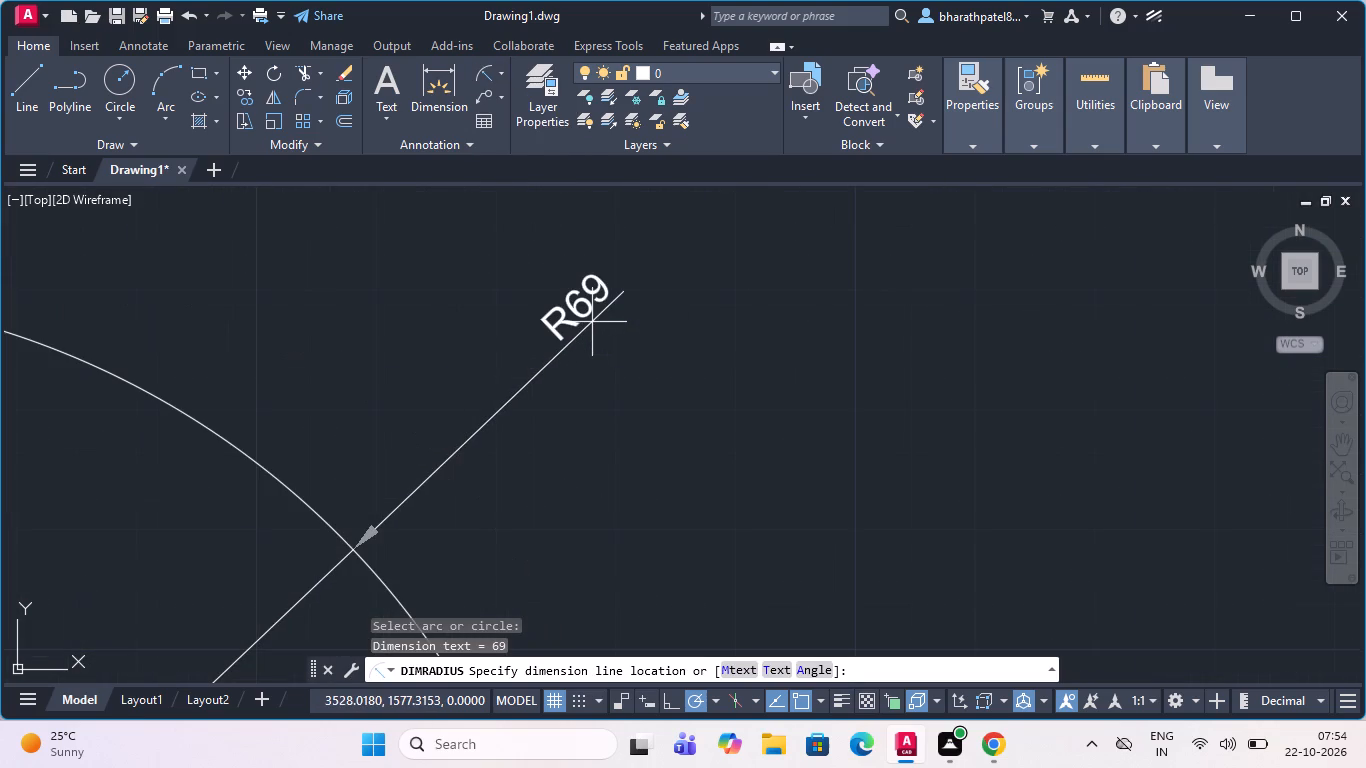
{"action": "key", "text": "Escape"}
Draw a 50-unit line from the circle's centre along the right centre line, ending in a vertical tick about 5 units downward.
{"action": "scroll", "coordinate": [593, 319], "scroll_direction": "down", "scroll_amount": 4}
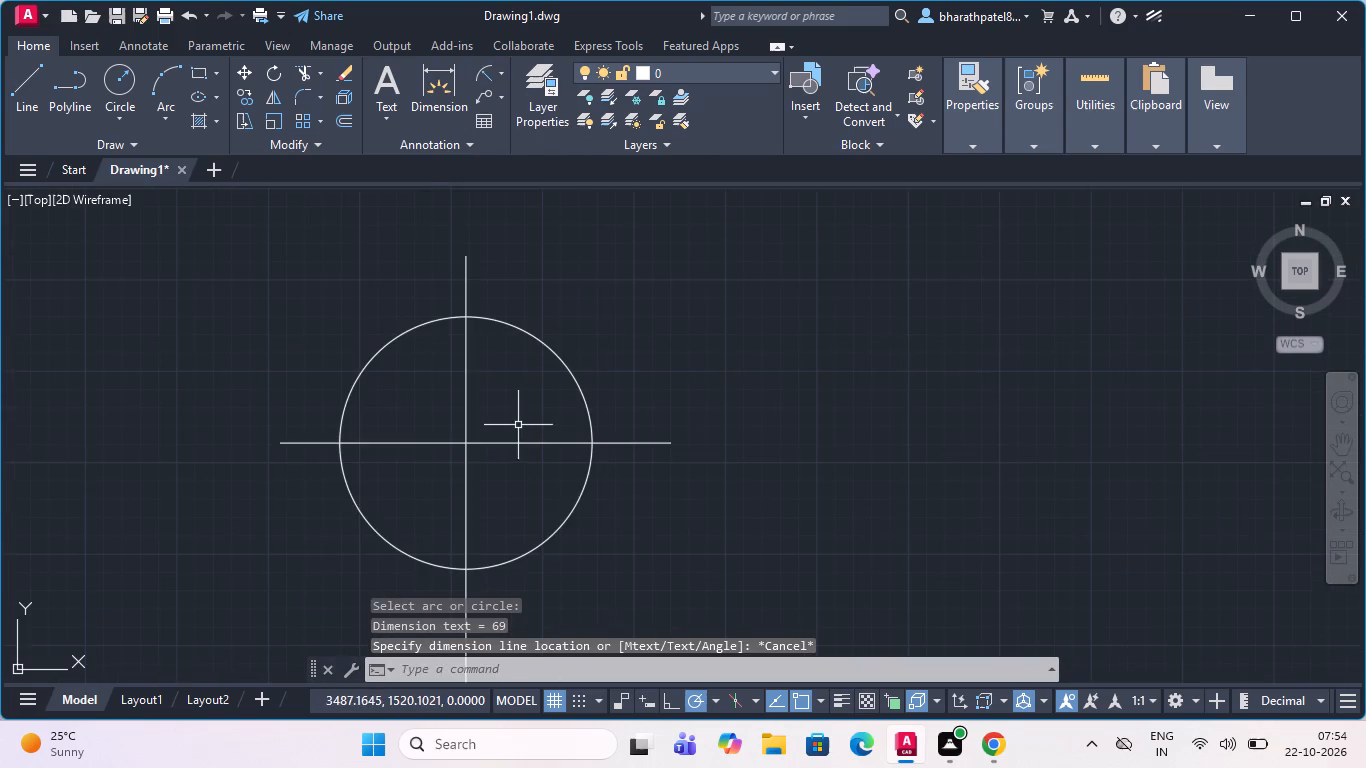
{"action": "scroll", "coordinate": [518, 425], "scroll_direction": "up", "scroll_amount": 2}
{"action": "scroll", "coordinate": [518, 423], "scroll_direction": "down", "scroll_amount": 3}
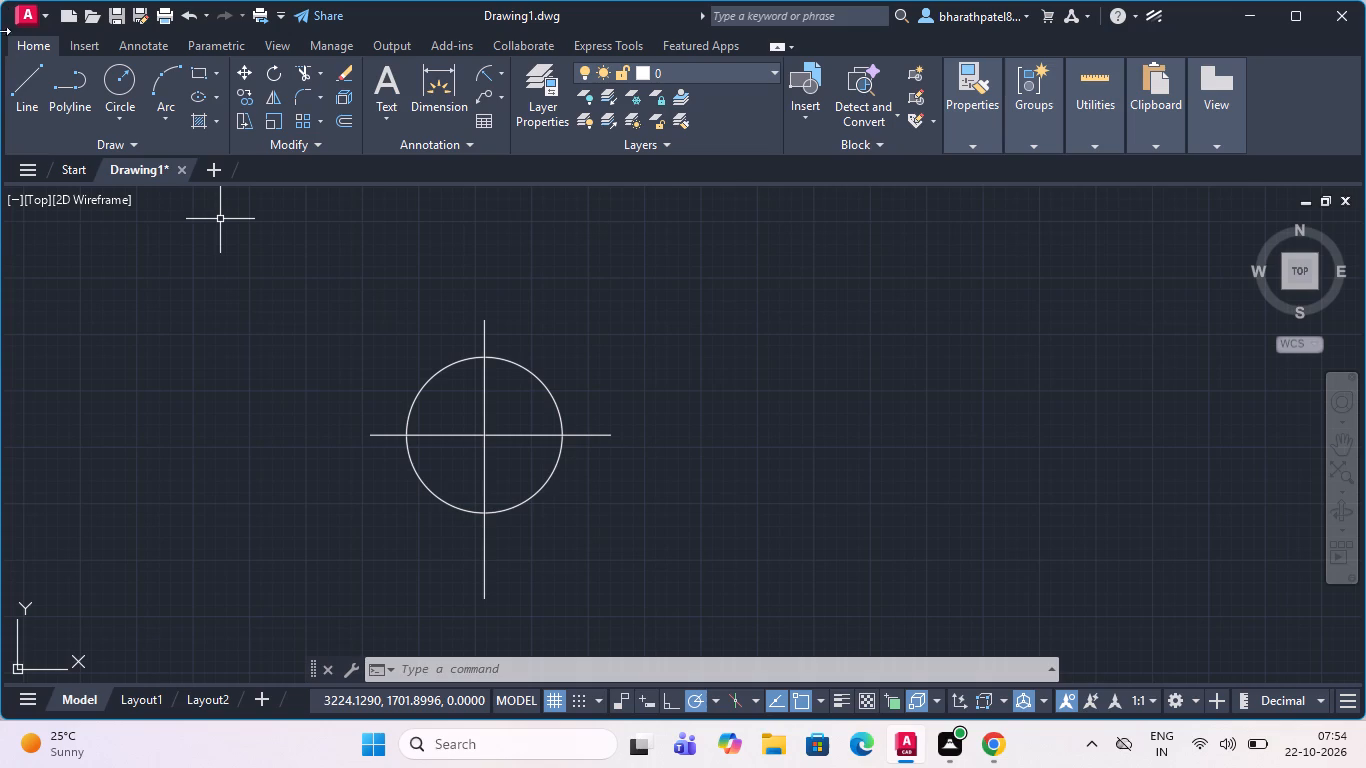
{"action": "left_click", "coordinate": [28, 87]}
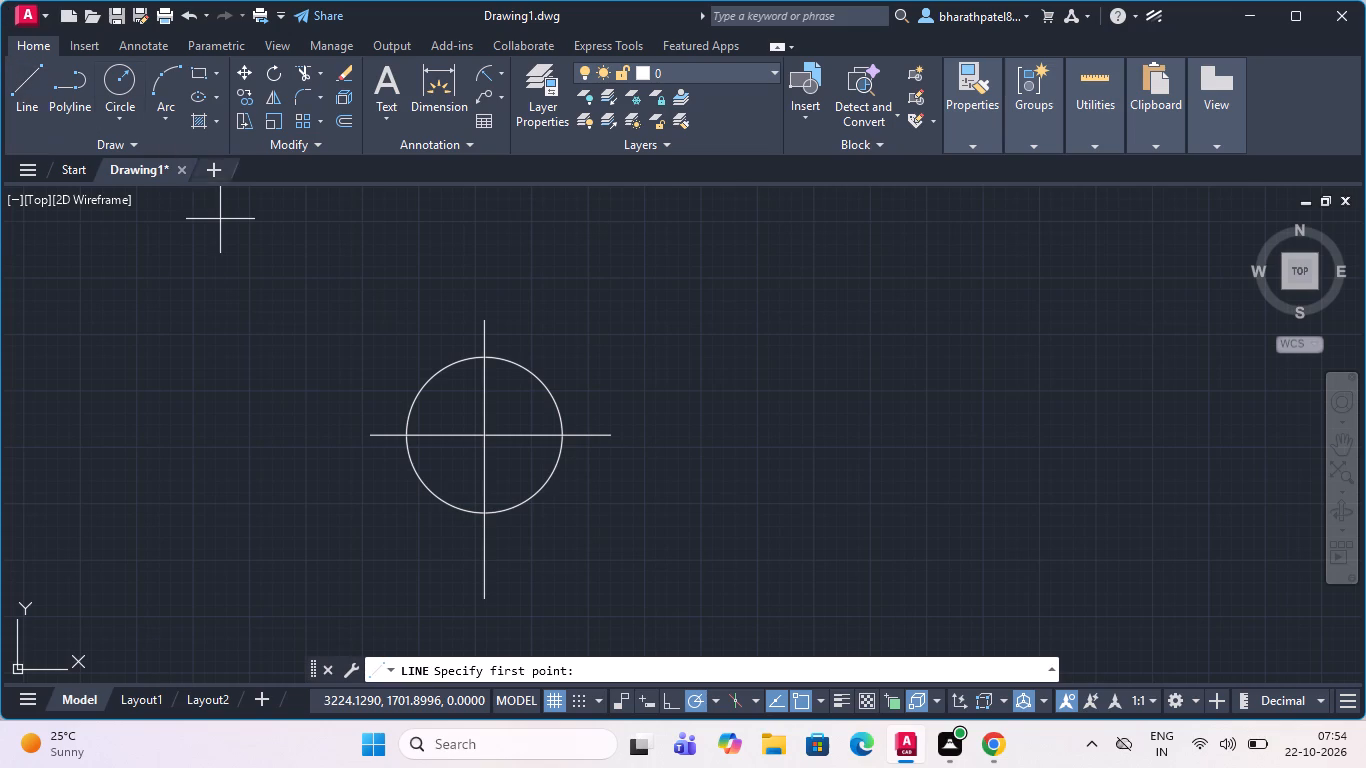
{"action": "scroll", "coordinate": [469, 534], "scroll_direction": "up", "scroll_amount": 2}
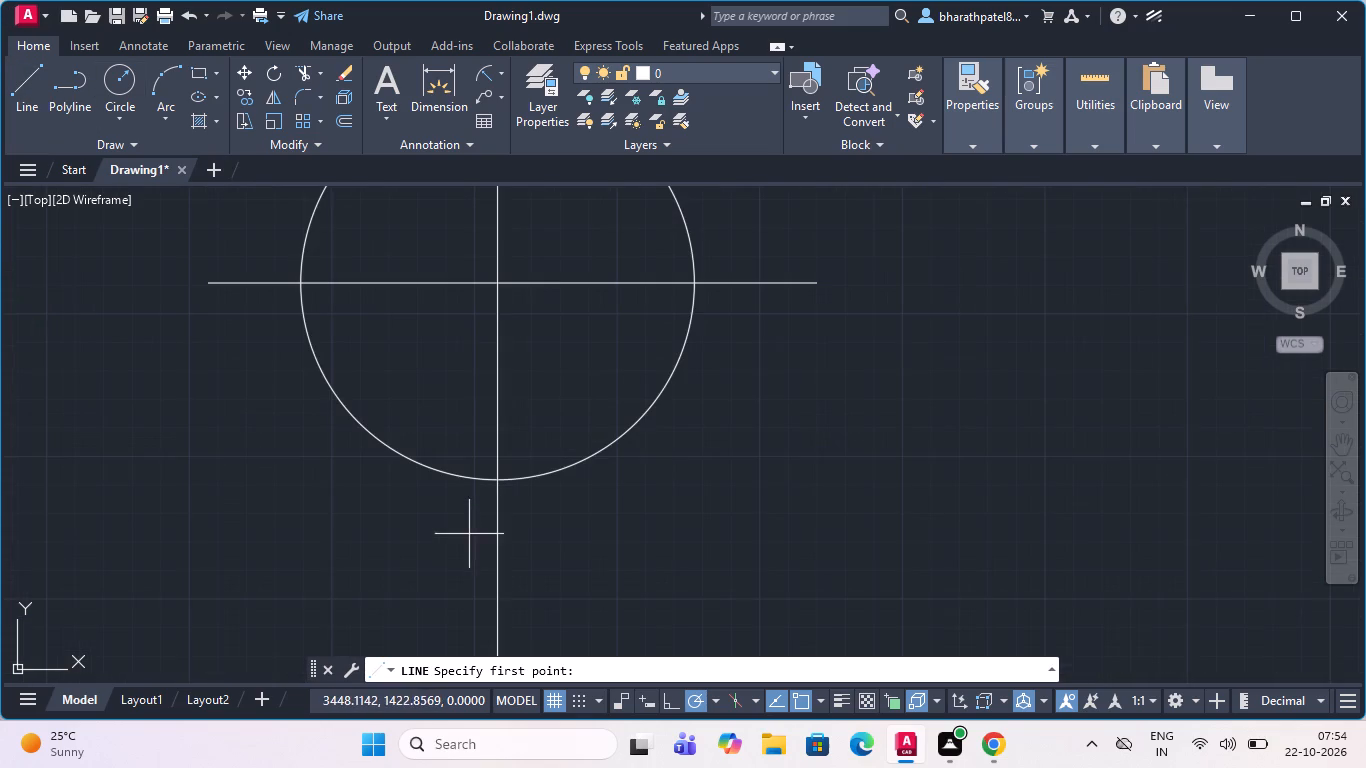
{"action": "left_click", "coordinate": [492, 285]}
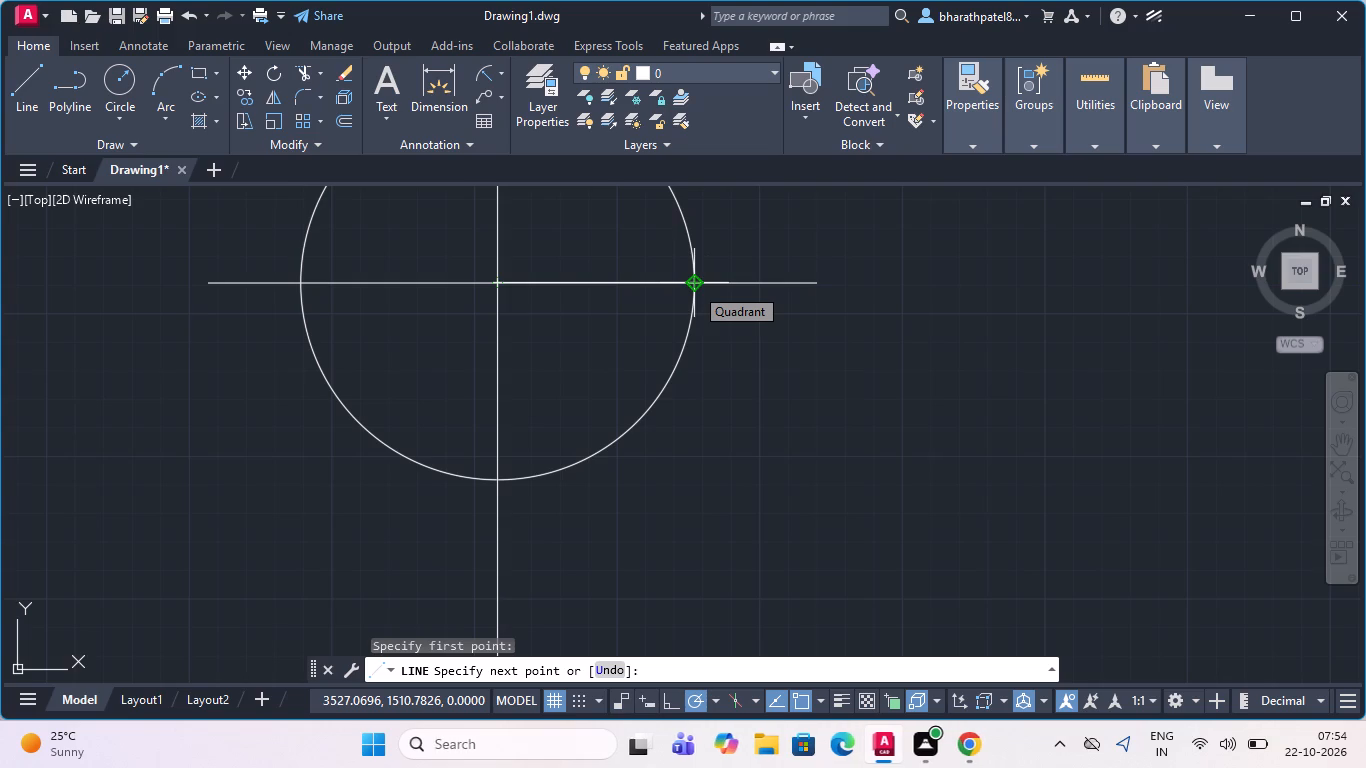
{"action": "type", "text": "50"}
{"action": "key", "text": "Return"}
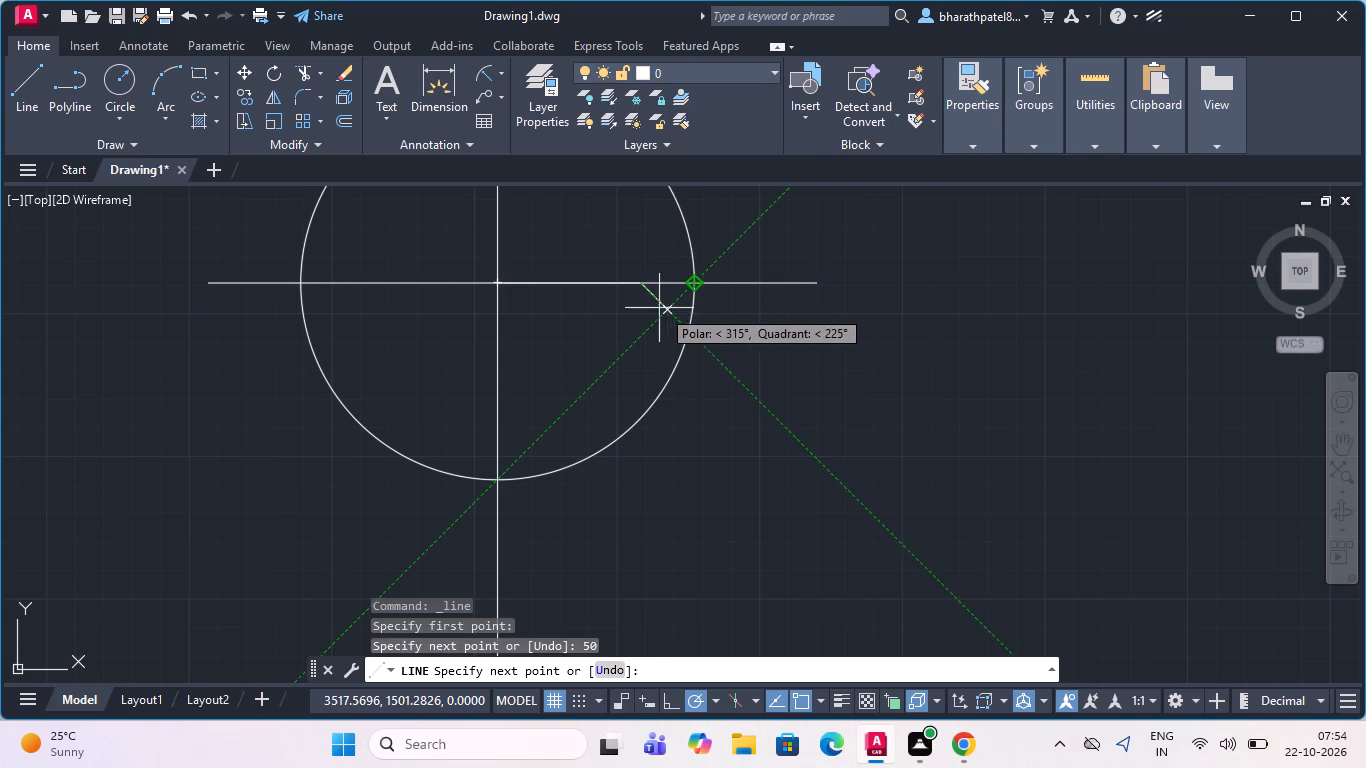
{"action": "scroll", "coordinate": [621, 277], "scroll_direction": "up", "scroll_amount": 2}
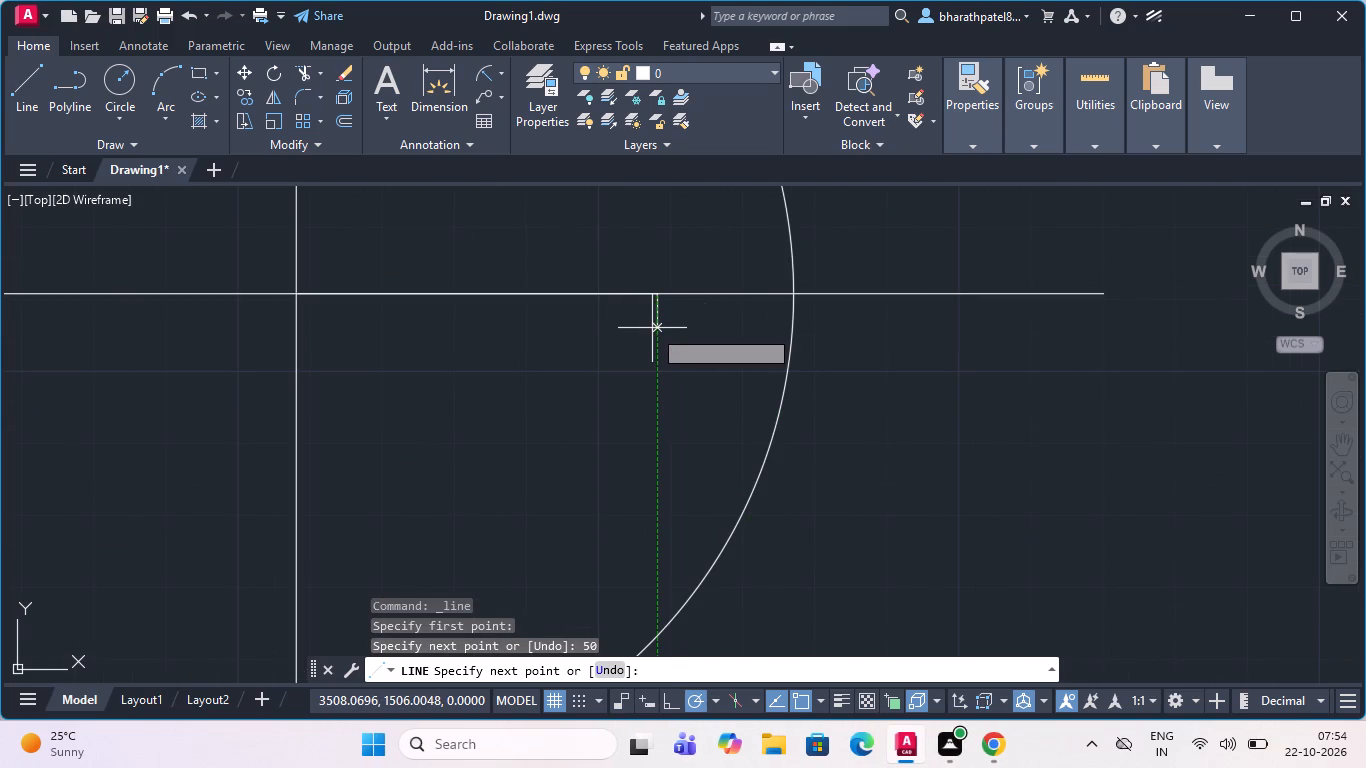
{"action": "left_click", "coordinate": [652, 328]}
{"action": "key", "text": "Escape"}
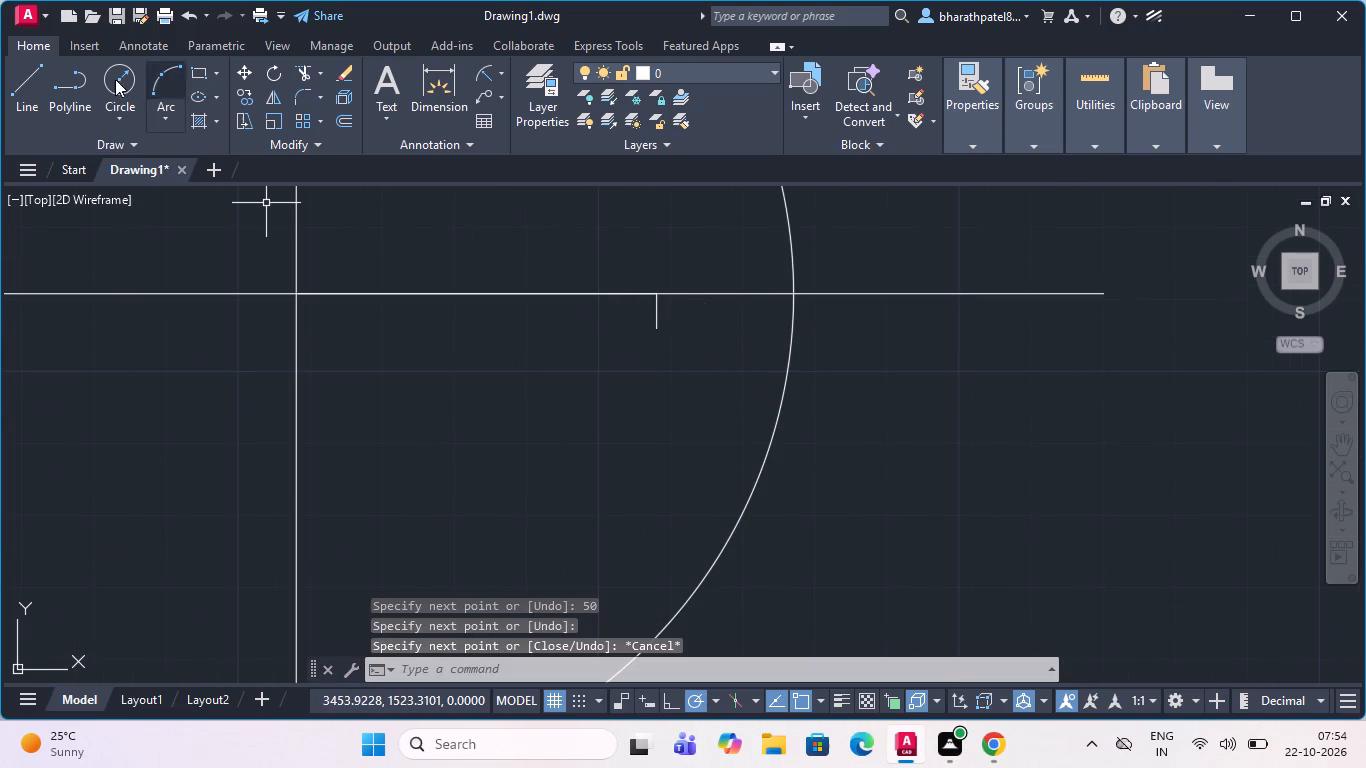
Draw a 100-unit line leftward from the right tick's top through the centre, ending in a vertical tick about 3.5 units downward.
{"action": "left_click", "coordinate": [32, 103]}
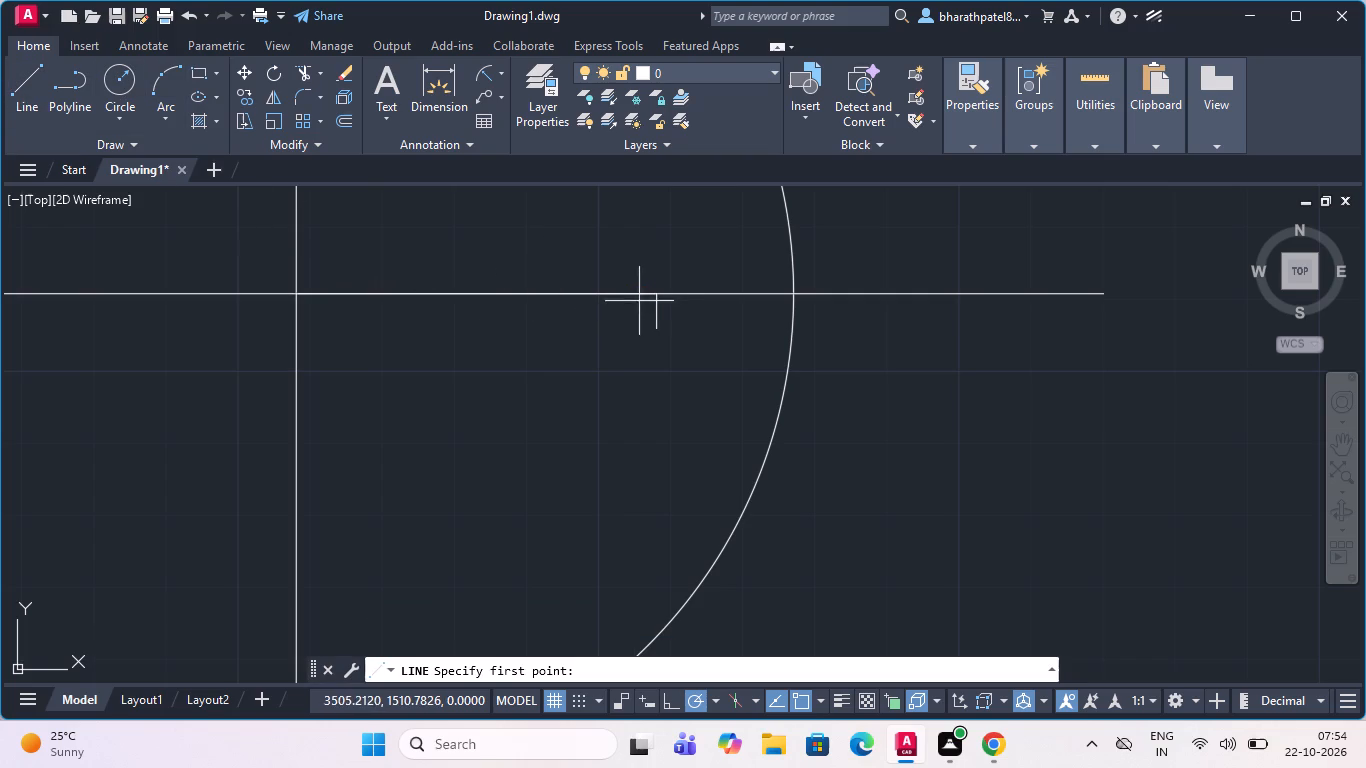
{"action": "left_click_drag", "start_coordinate": [664, 296], "coordinate": [654, 296]}
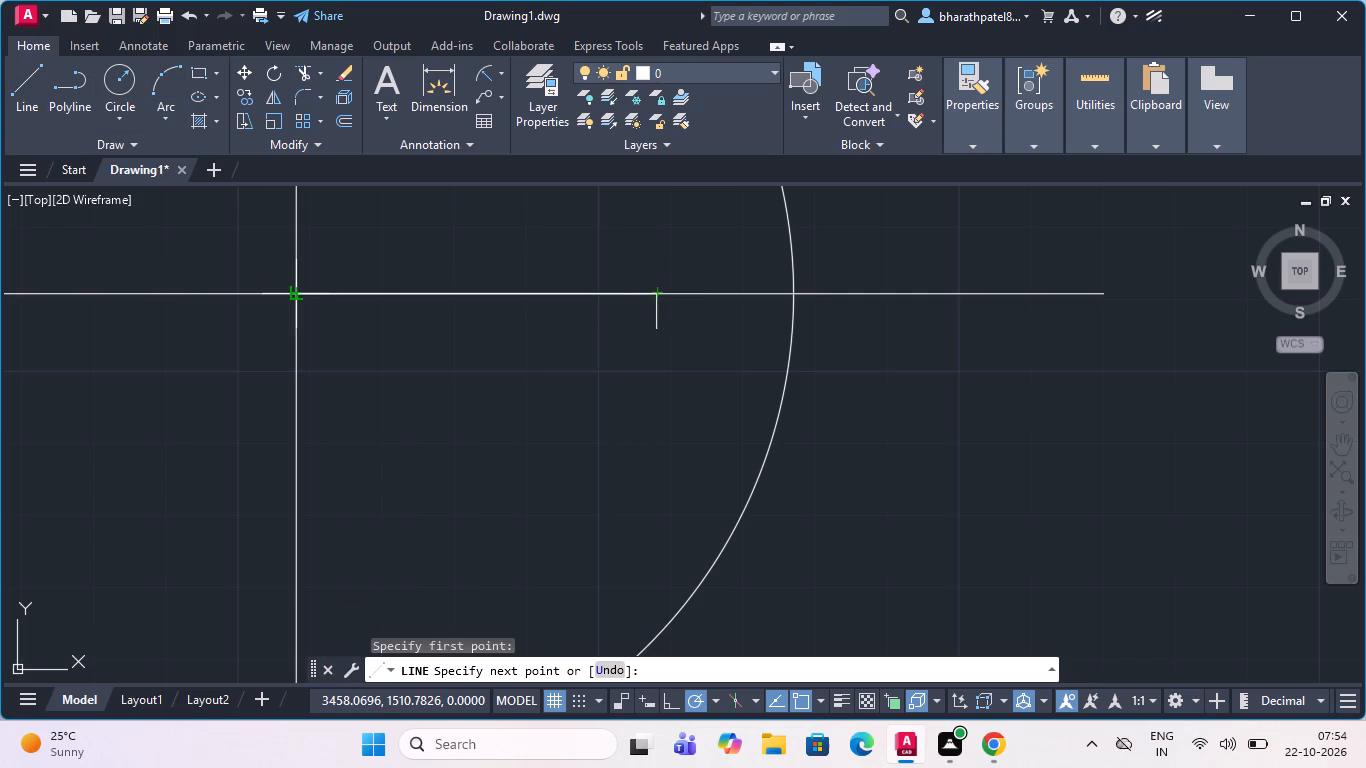
{"action": "type", "text": "10"}
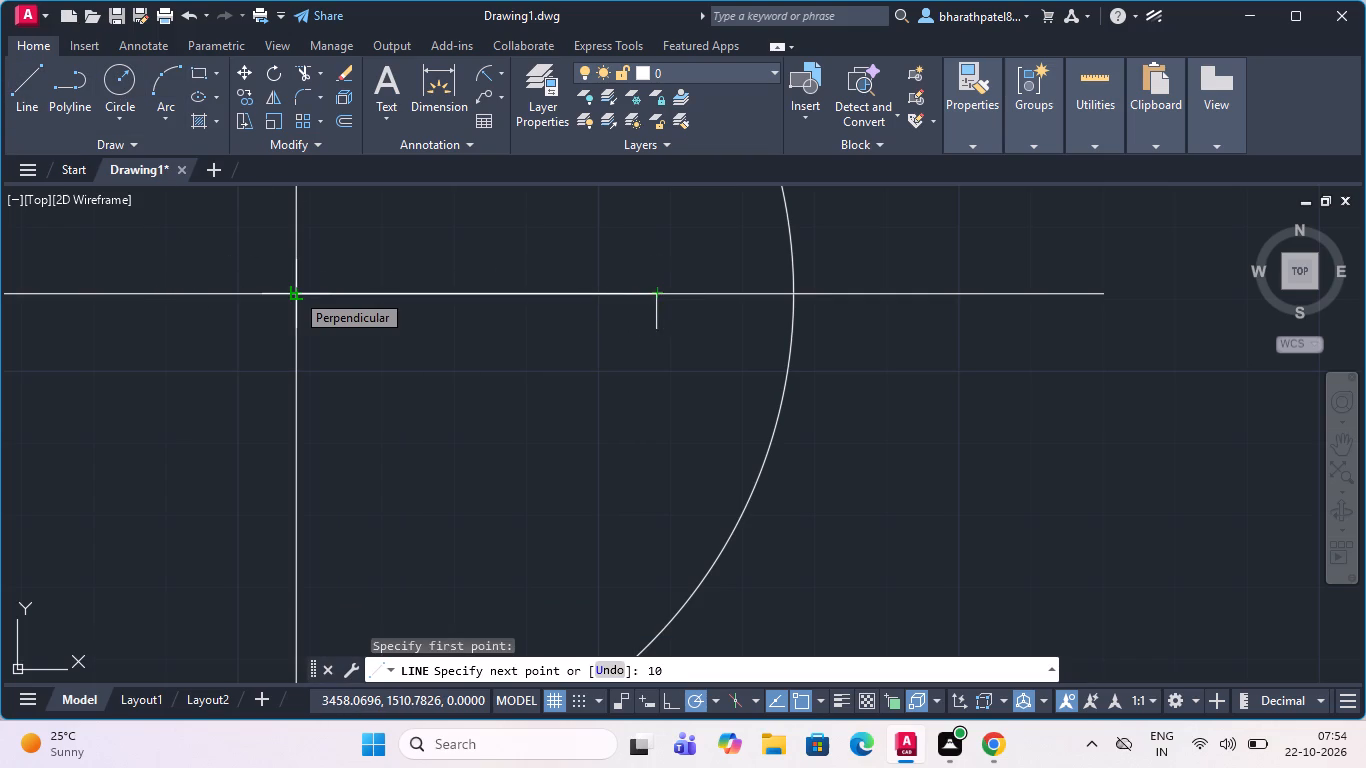
{"action": "key", "text": "0"}
{"action": "key", "text": "Return"}
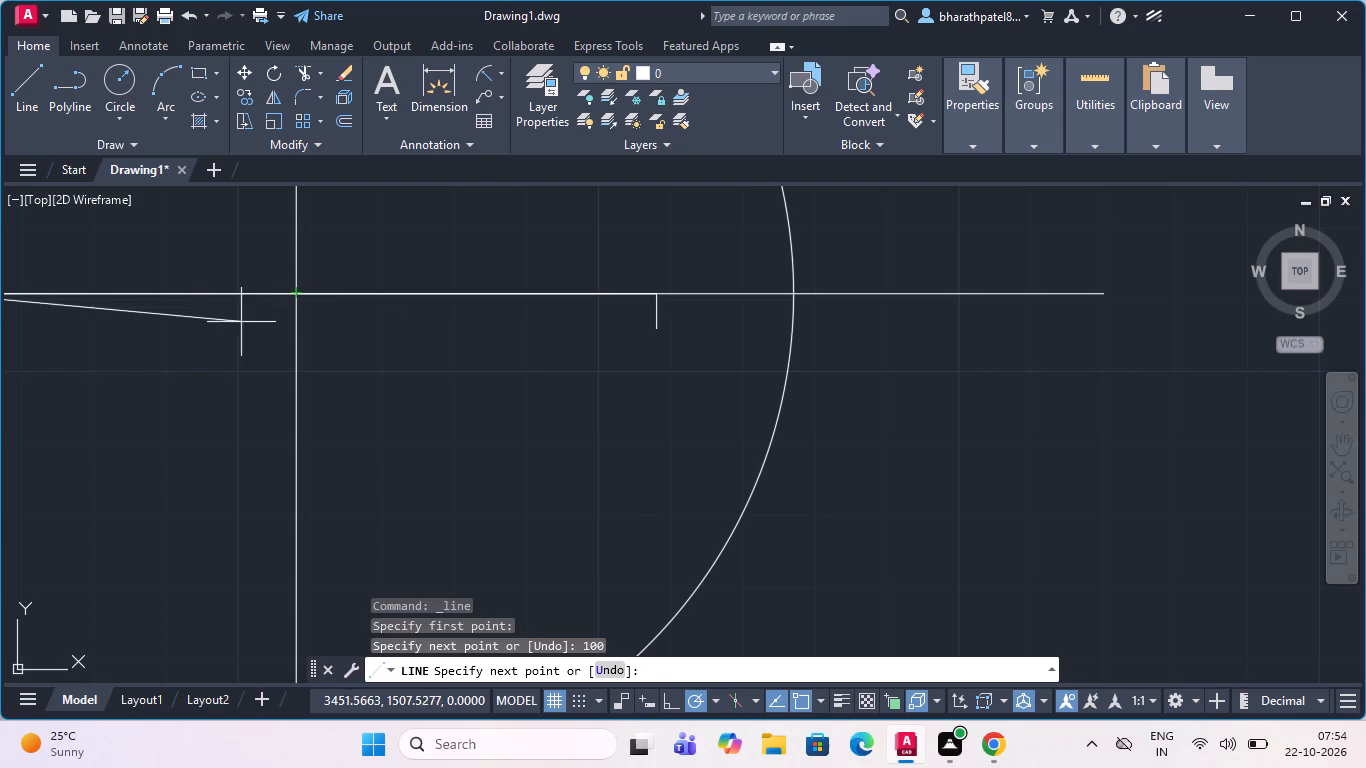
{"action": "scroll", "coordinate": [246, 317], "scroll_direction": "down", "scroll_amount": 4}
{"action": "scroll", "coordinate": [170, 303], "scroll_direction": "up", "scroll_amount": 3}
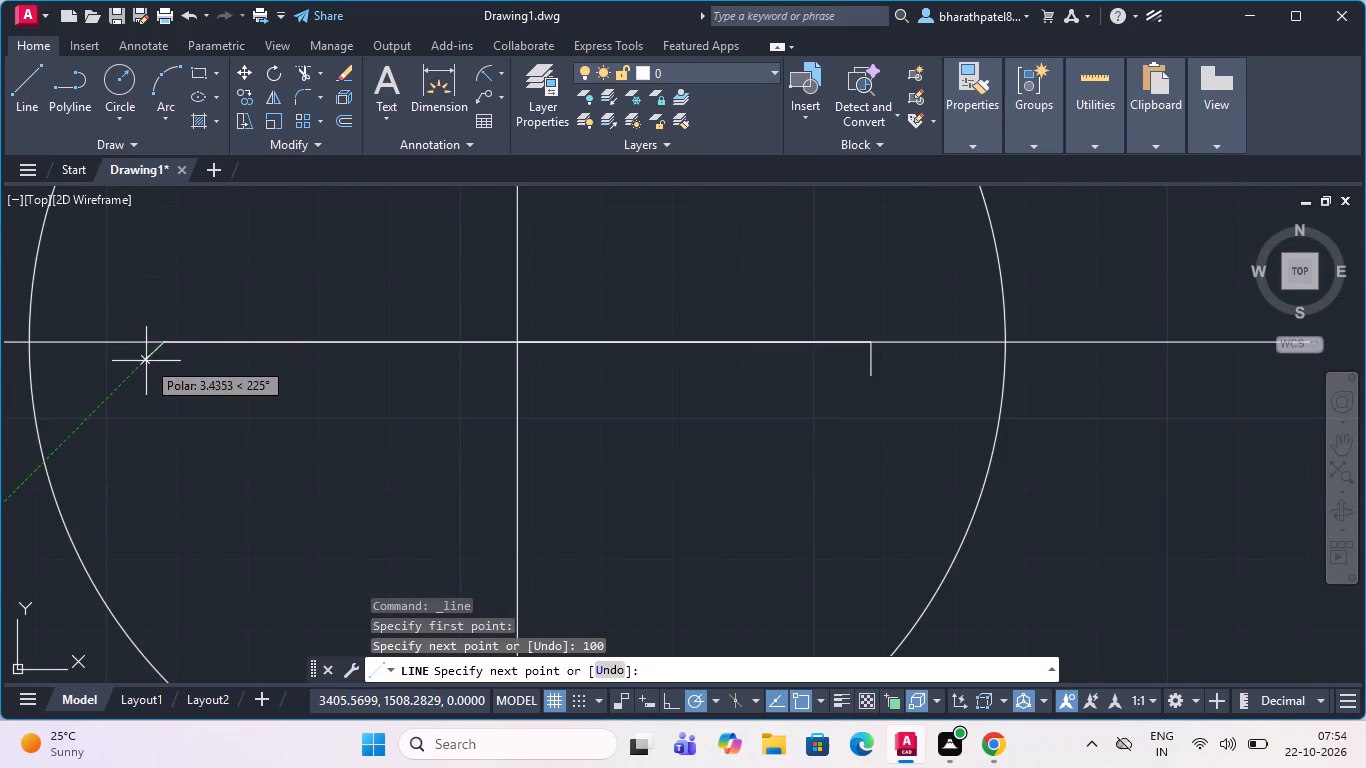
{"action": "left_click", "coordinate": [163, 367]}
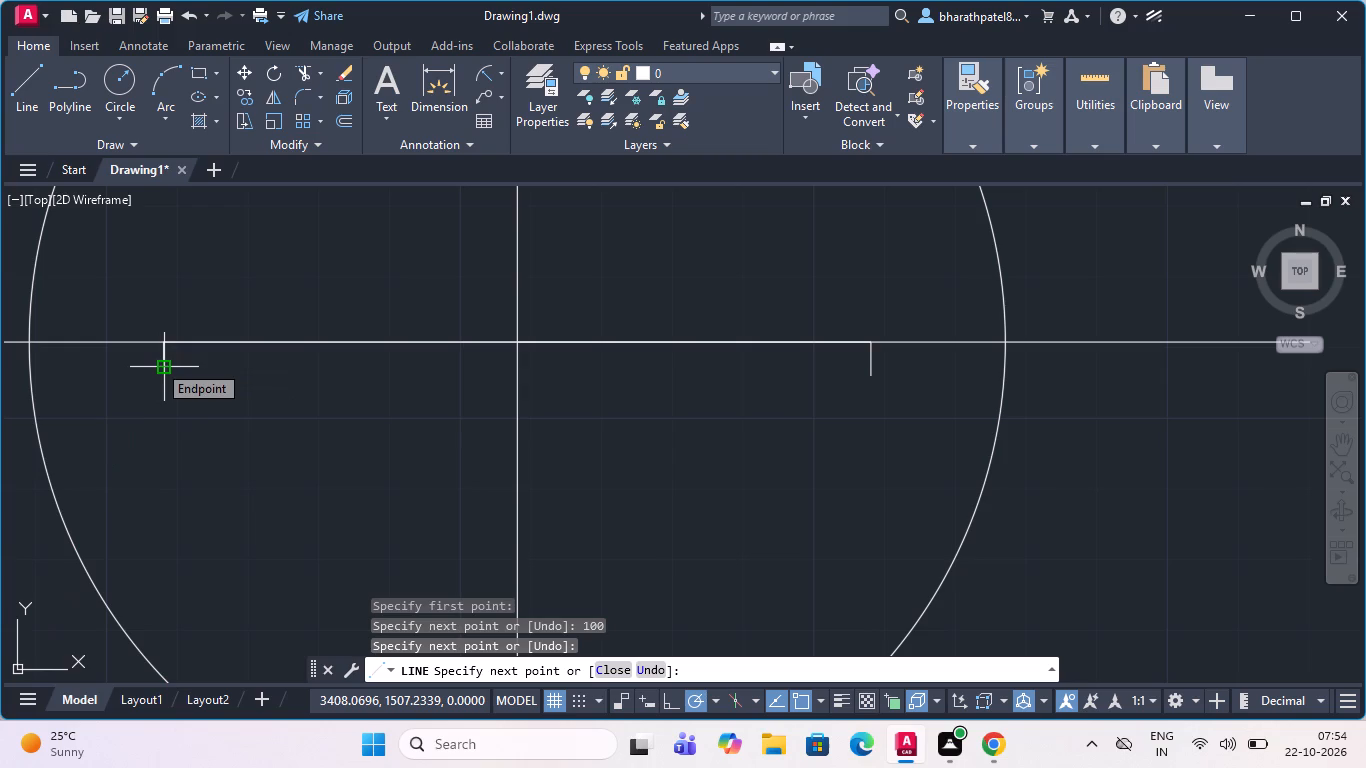
{"action": "key", "text": "Escape"}
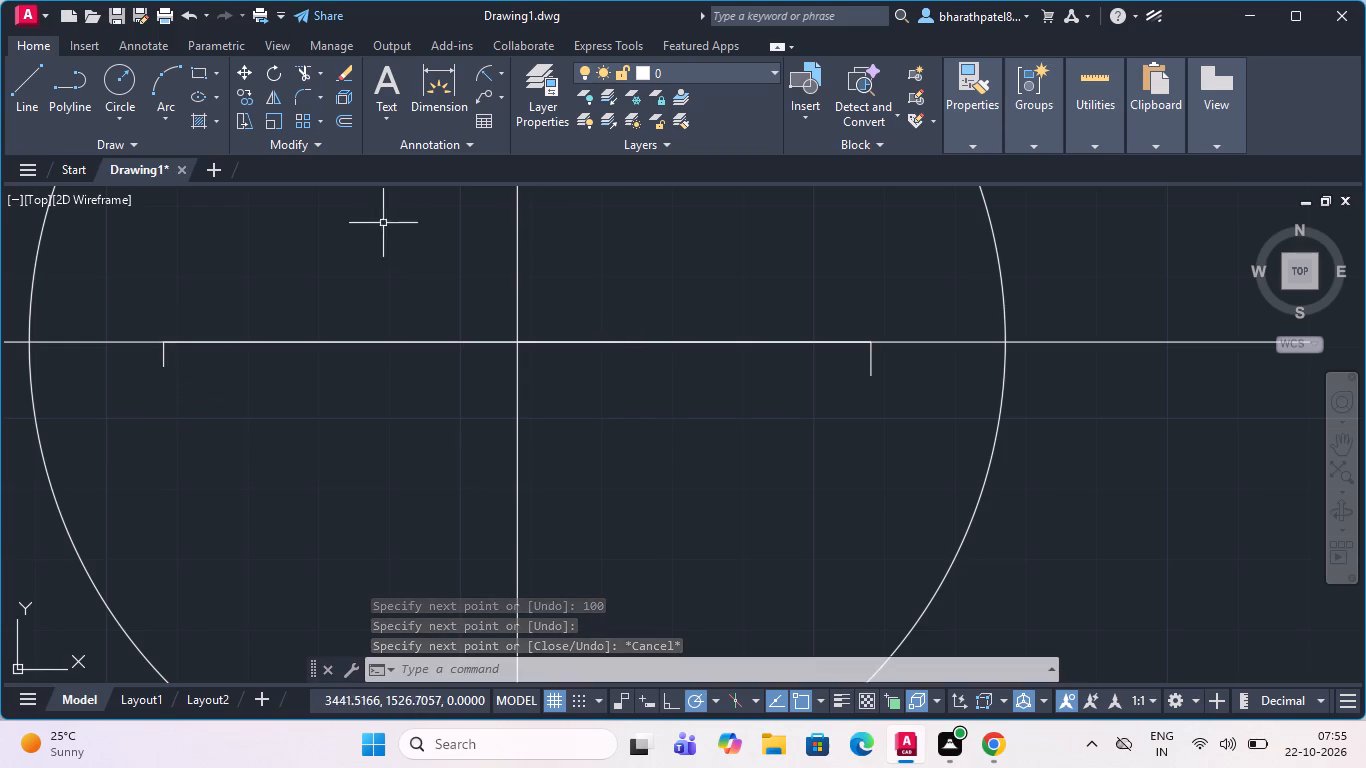
Draw a circle of diameter 20 centred on the top end of the right tick, using Center, Diameter.
{"action": "left_click", "coordinate": [131, 122]}
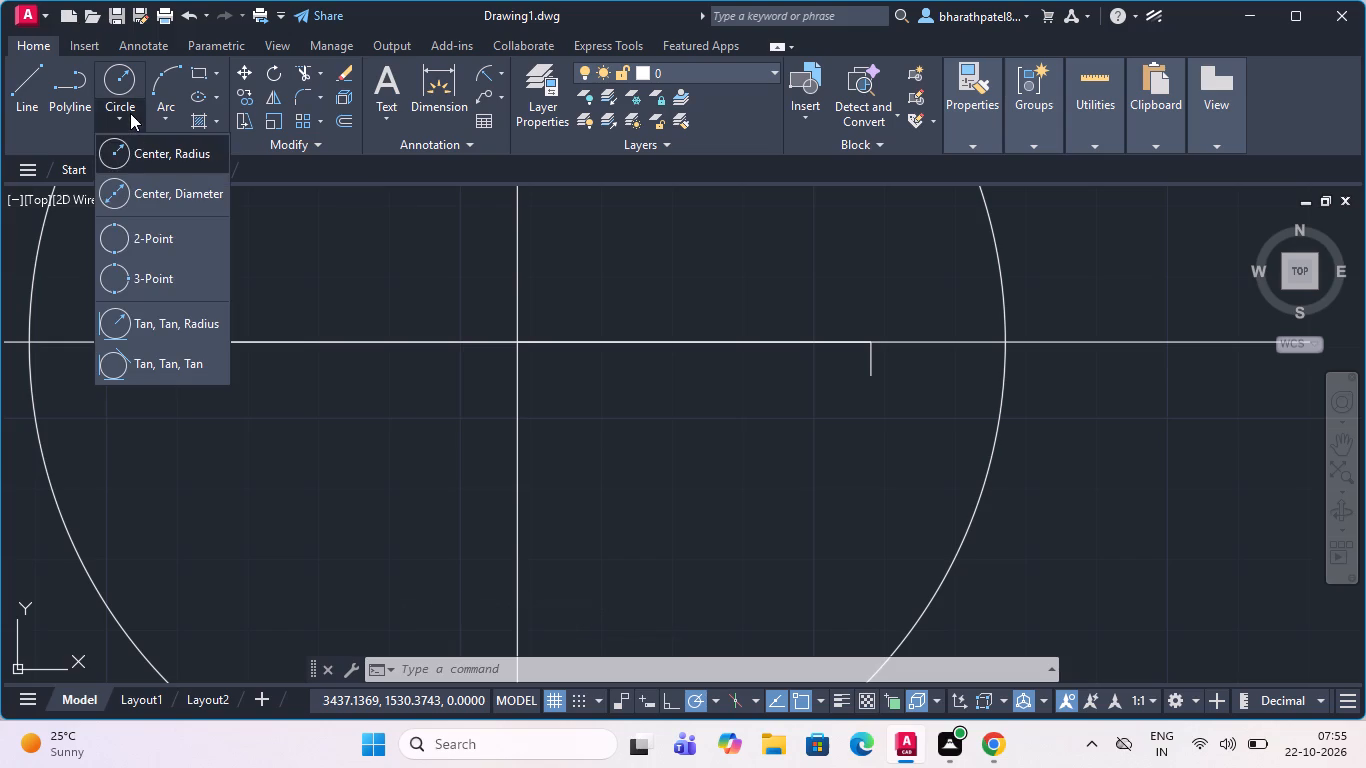
{"action": "left_click", "coordinate": [127, 196]}
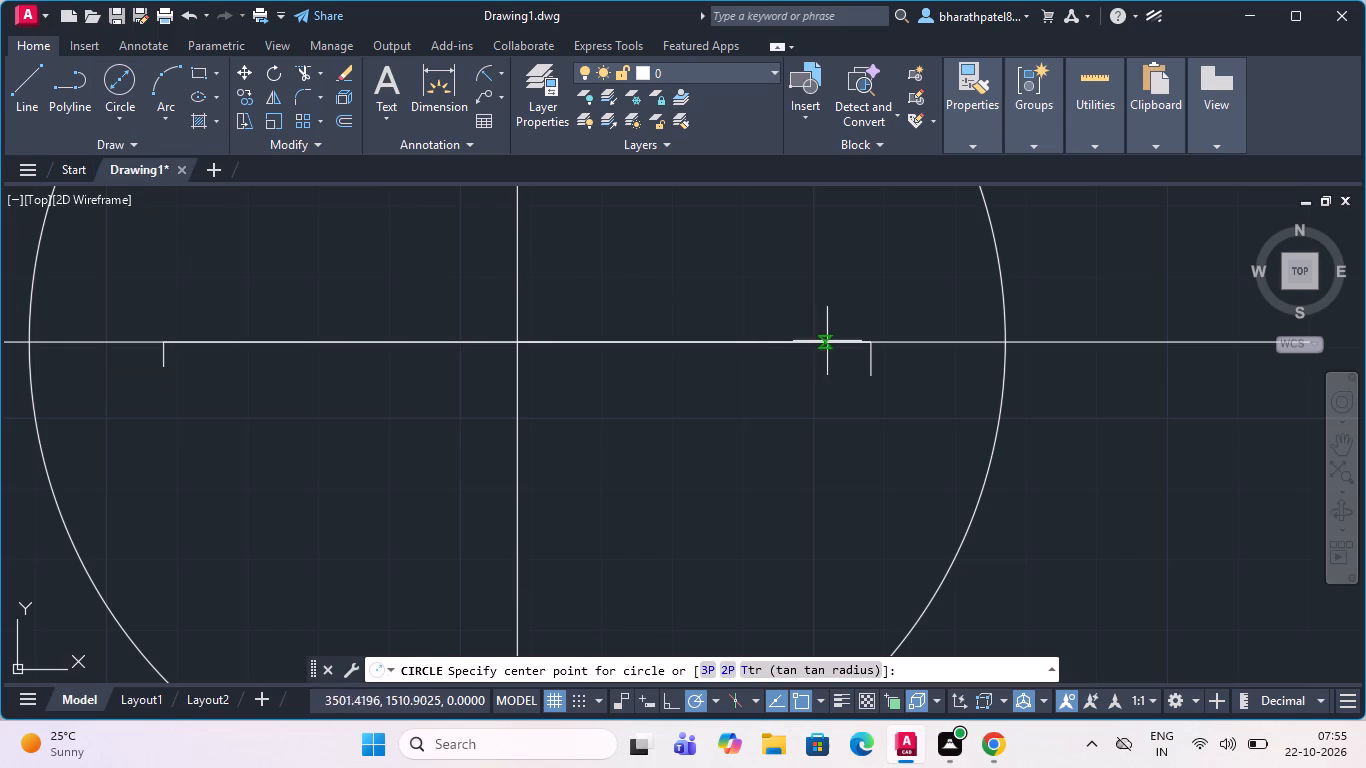
{"action": "left_click", "coordinate": [871, 344]}
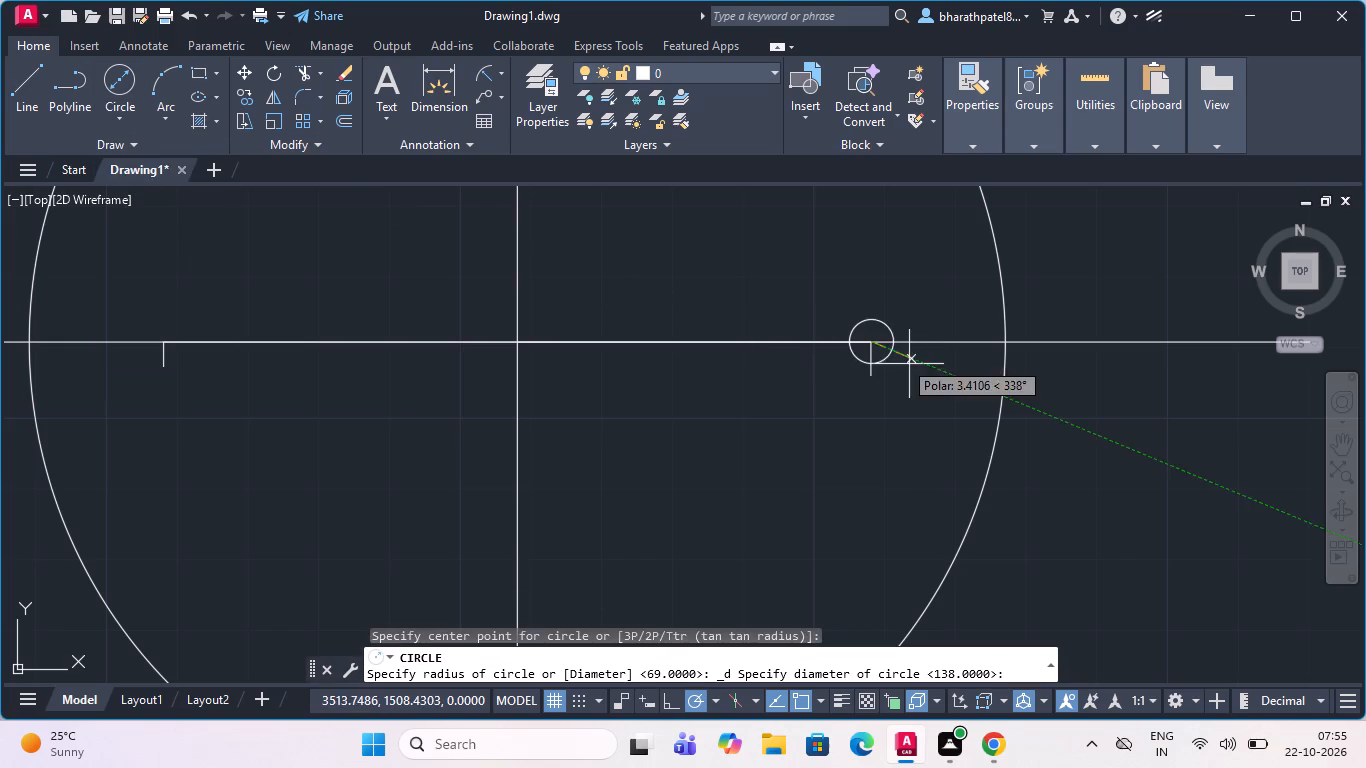
{"action": "key", "text": "2"}
{"action": "key", "text": "0"}
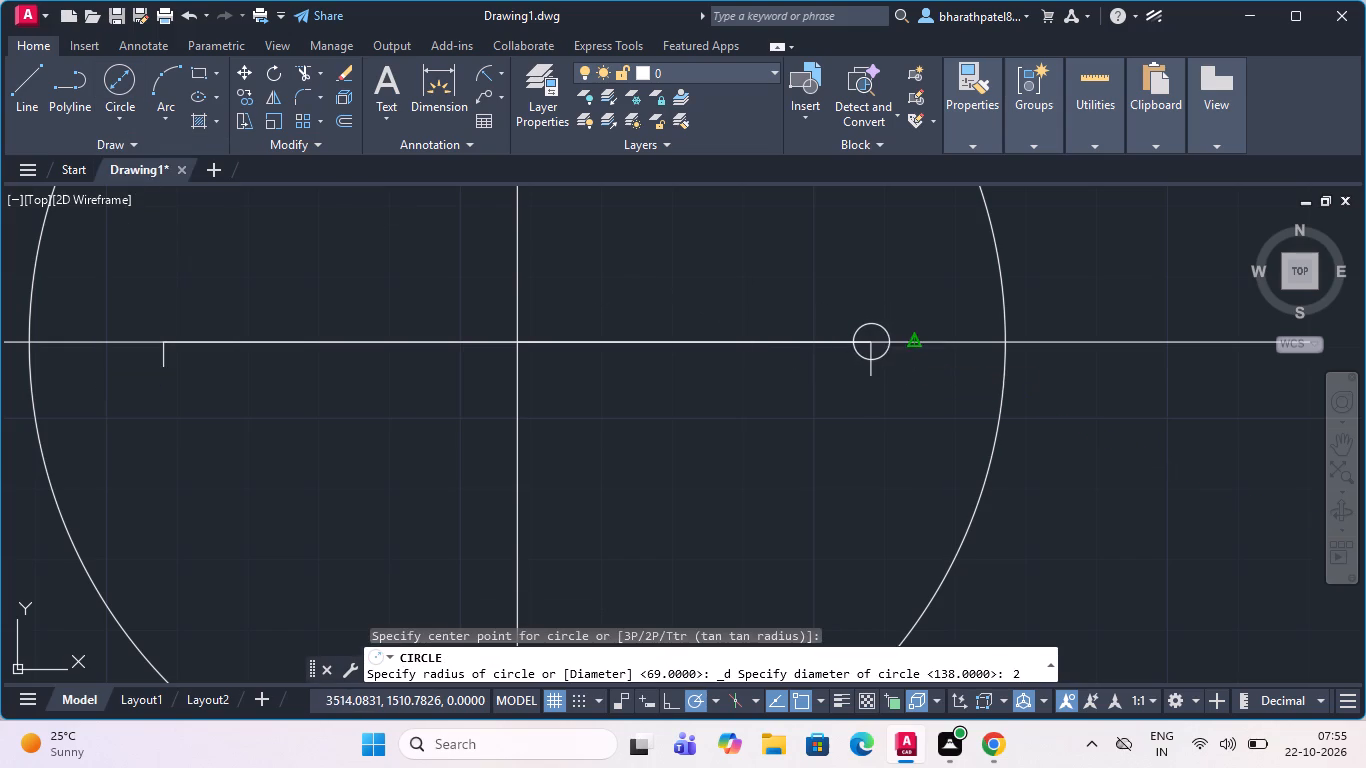
{"action": "key", "text": "Return"}
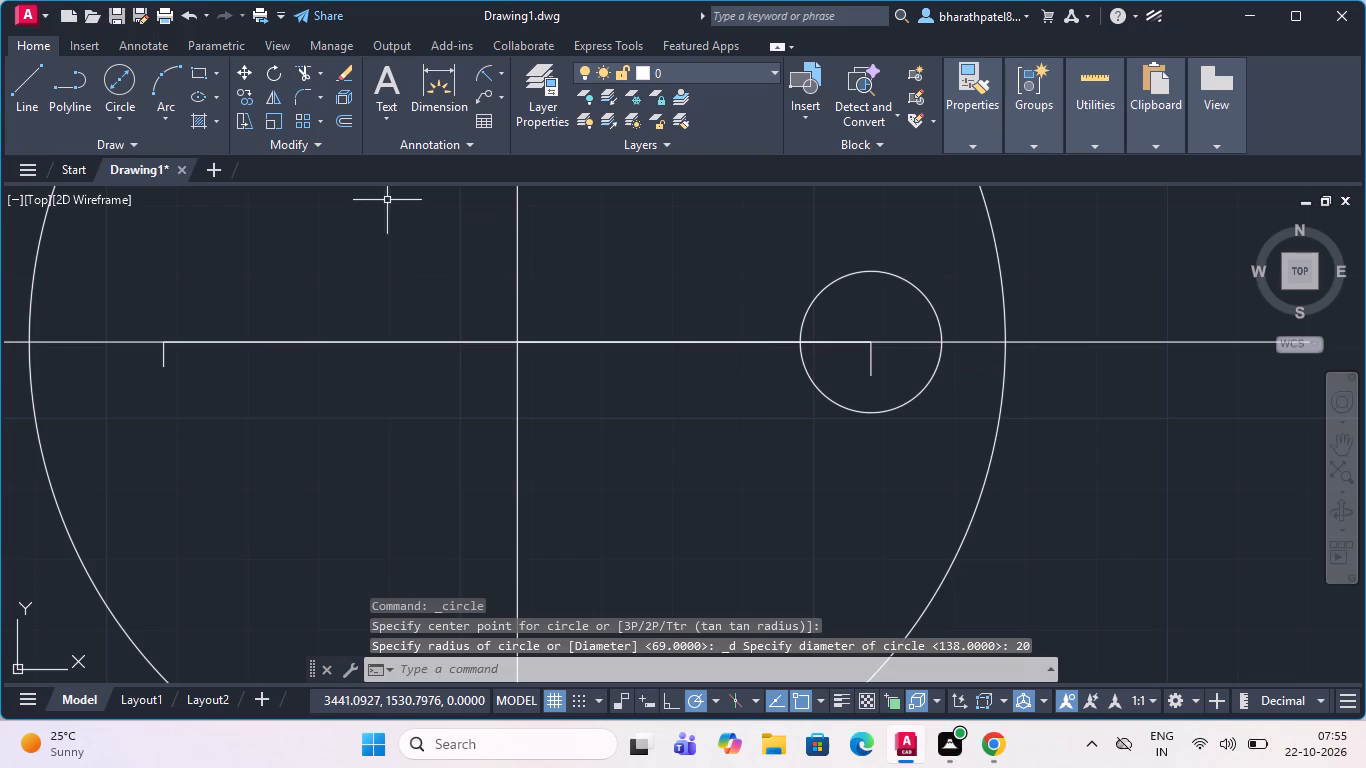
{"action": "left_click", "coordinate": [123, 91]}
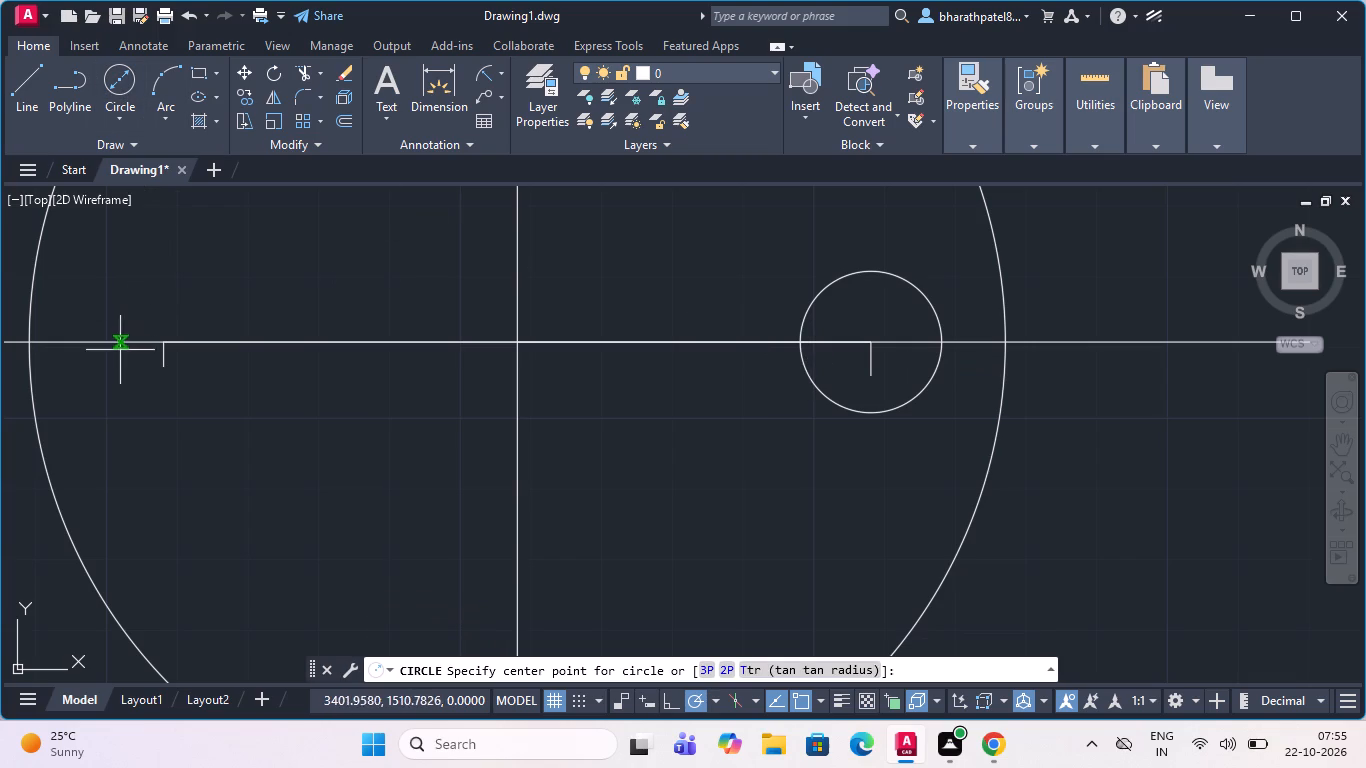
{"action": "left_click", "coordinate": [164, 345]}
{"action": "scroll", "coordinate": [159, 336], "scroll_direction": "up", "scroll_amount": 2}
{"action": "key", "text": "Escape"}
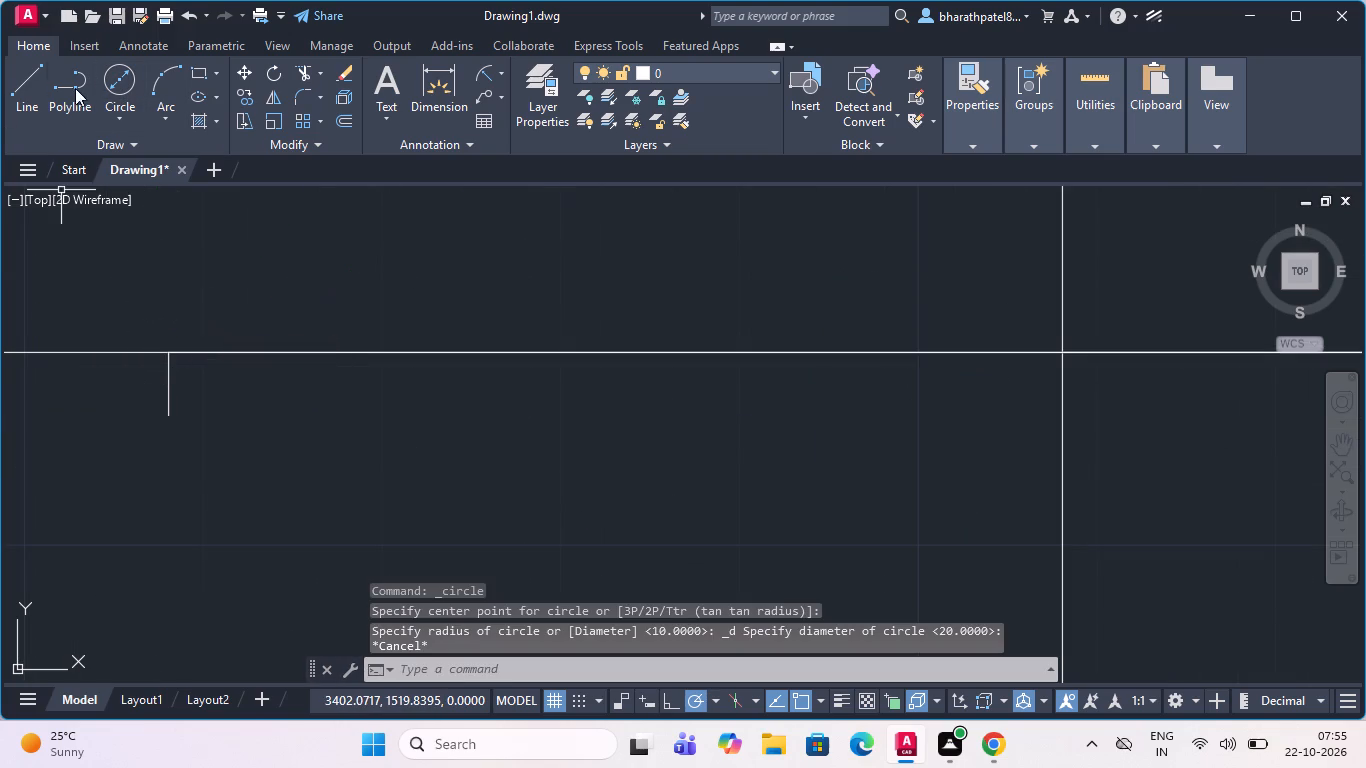
Draw a matching circle of diameter 20 centred on the top end of the left tick.
{"action": "left_click", "coordinate": [107, 89]}
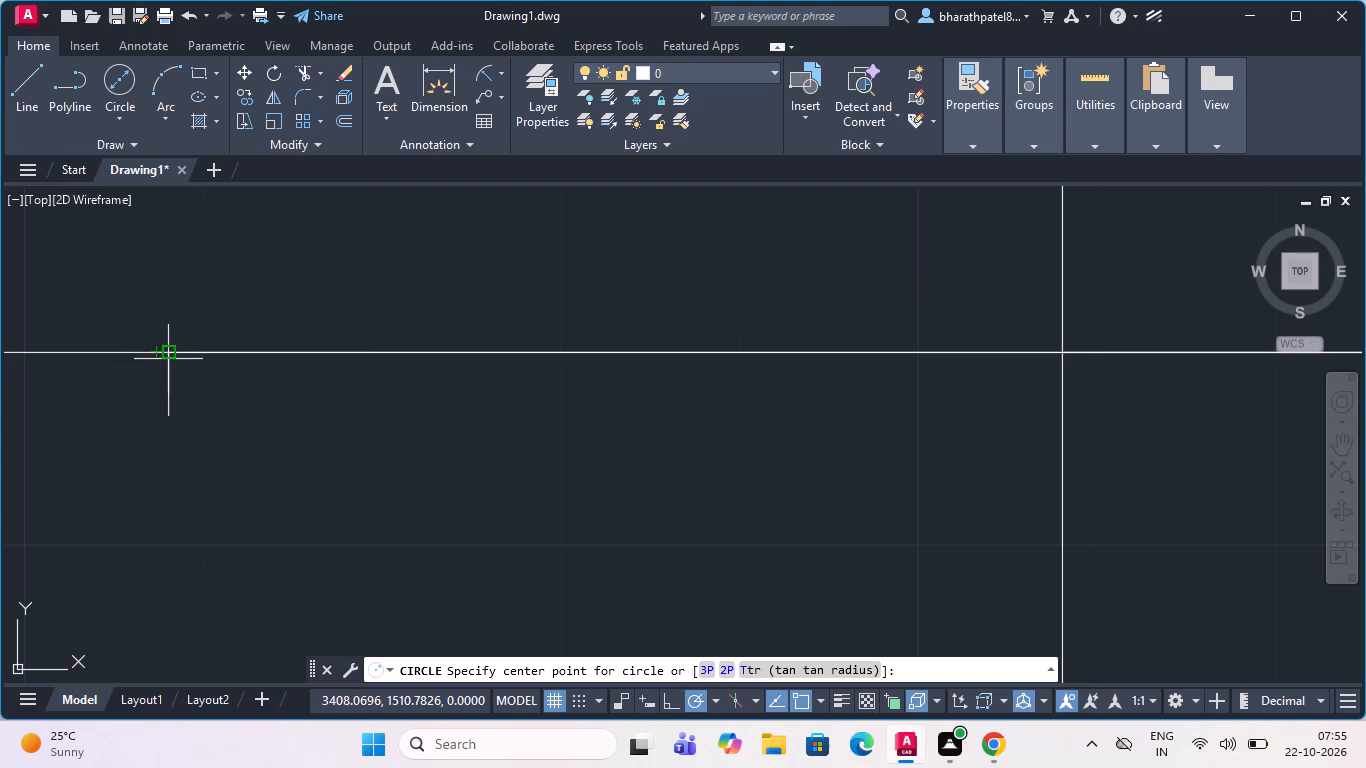
{"action": "scroll", "coordinate": [169, 352], "scroll_direction": "up", "scroll_amount": 4}
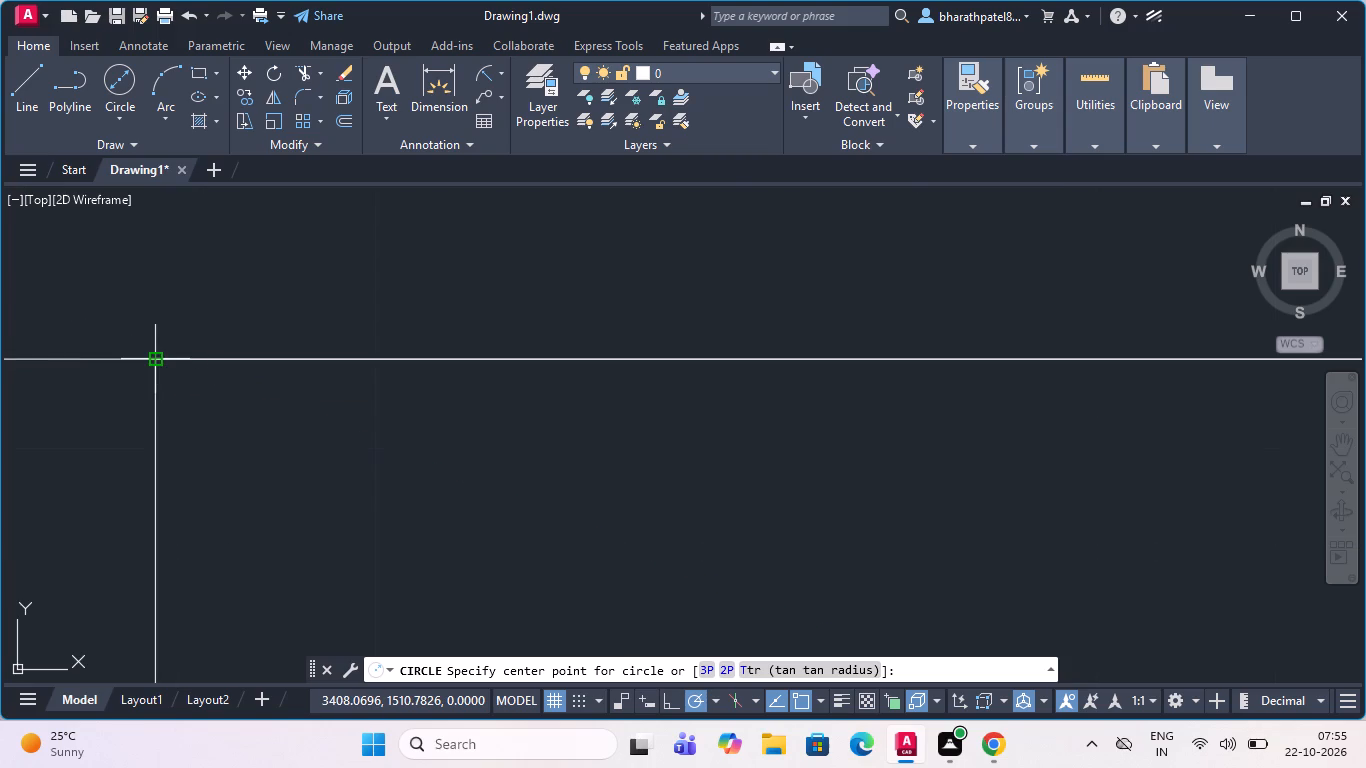
{"action": "scroll", "coordinate": [148, 367], "scroll_direction": "down", "scroll_amount": 1}
{"action": "scroll", "coordinate": [148, 364], "scroll_direction": "up", "scroll_amount": 4}
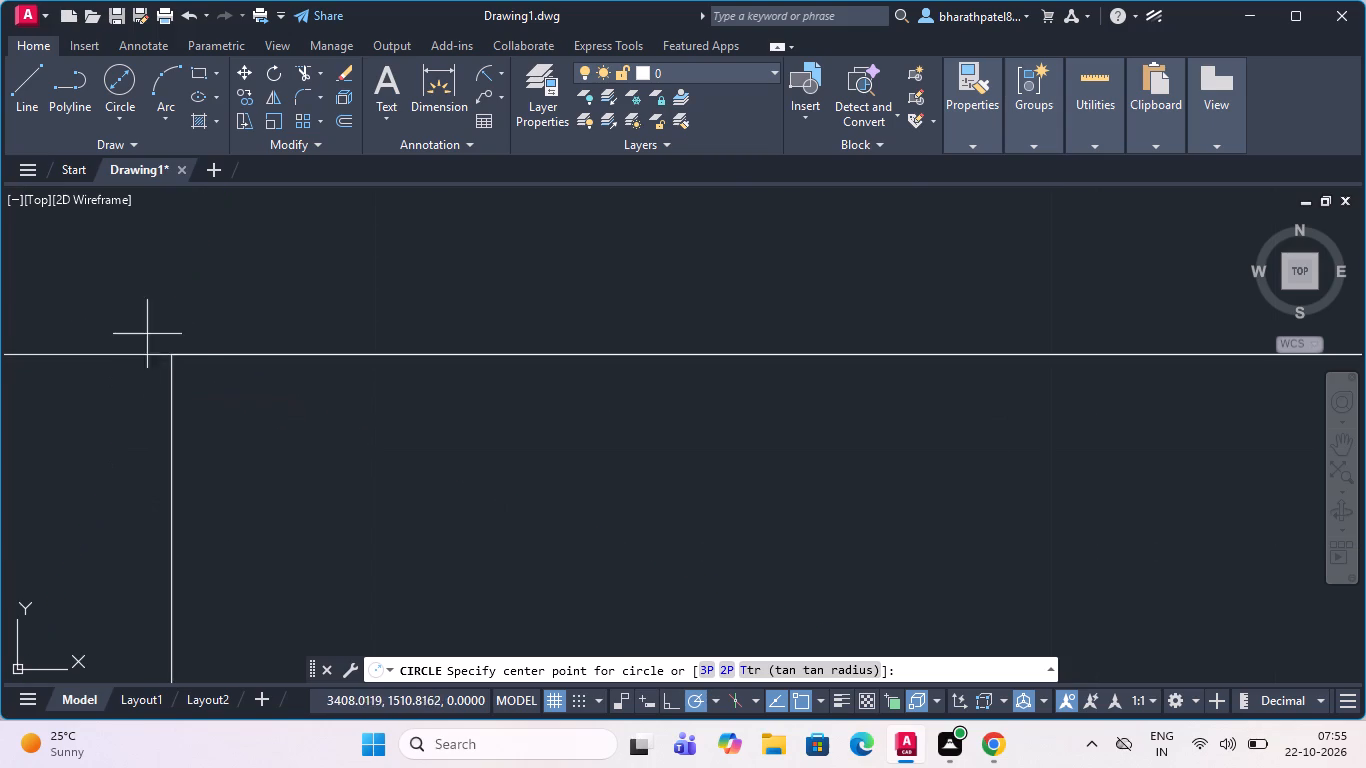
{"action": "left_click", "coordinate": [169, 356]}
{"action": "scroll", "coordinate": [169, 353], "scroll_direction": "down", "scroll_amount": 6}
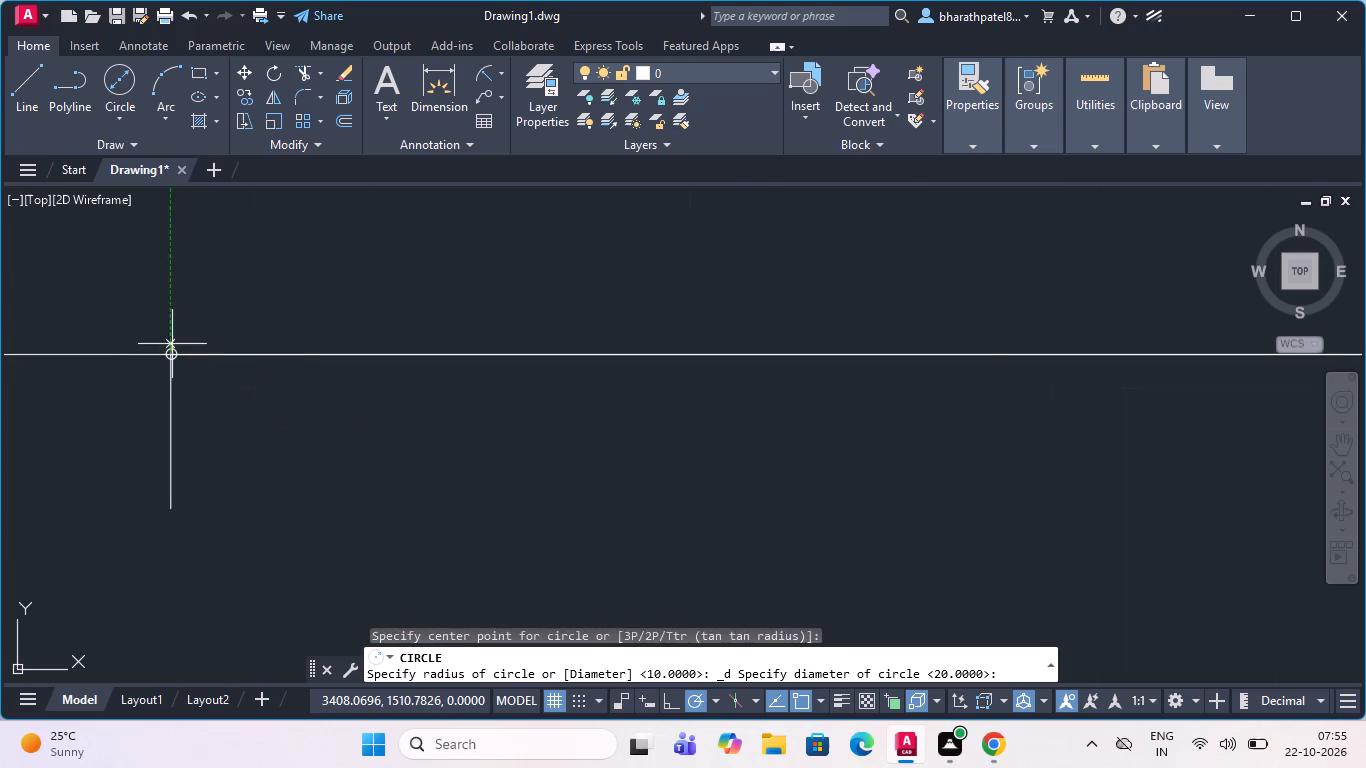
{"action": "scroll", "coordinate": [172, 344], "scroll_direction": "down", "scroll_amount": 3}
{"action": "key", "text": "2"}
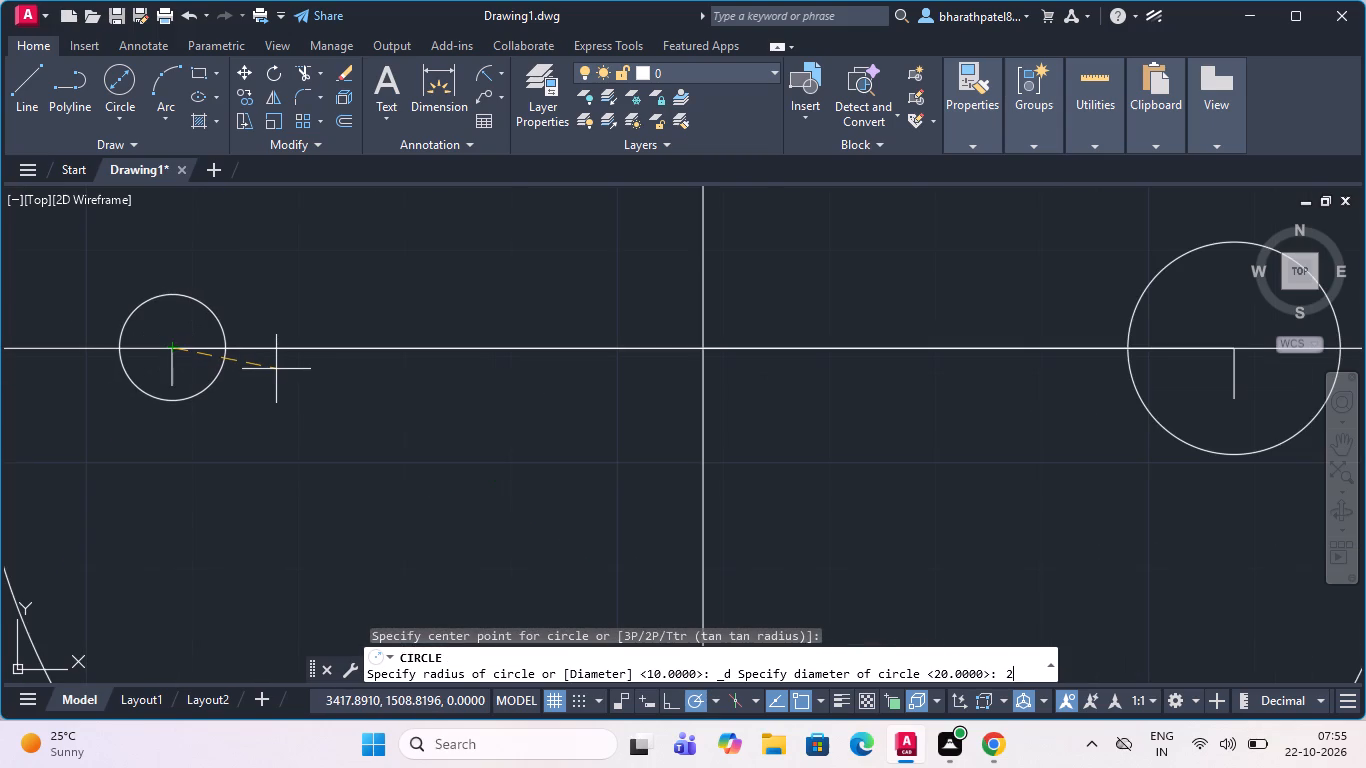
{"action": "key", "text": "0"}
{"action": "key", "text": "Return"}
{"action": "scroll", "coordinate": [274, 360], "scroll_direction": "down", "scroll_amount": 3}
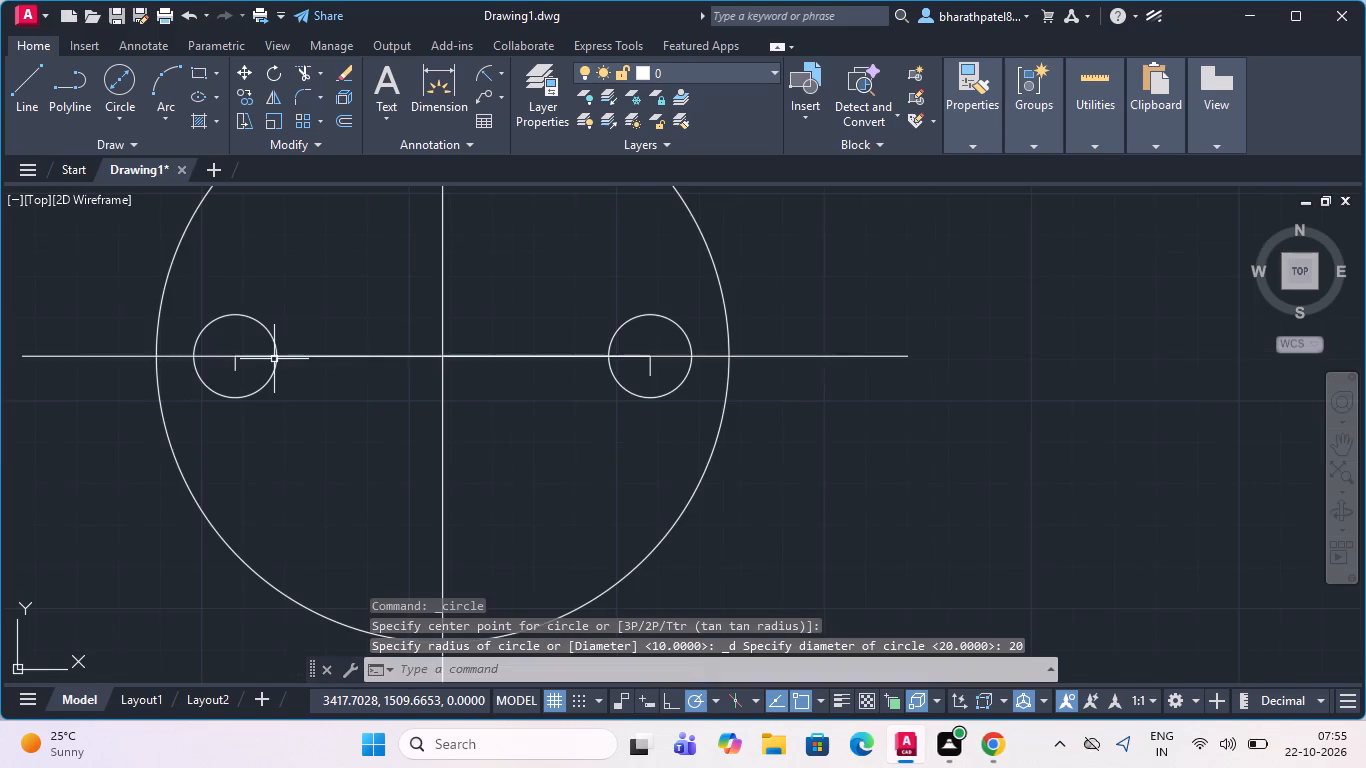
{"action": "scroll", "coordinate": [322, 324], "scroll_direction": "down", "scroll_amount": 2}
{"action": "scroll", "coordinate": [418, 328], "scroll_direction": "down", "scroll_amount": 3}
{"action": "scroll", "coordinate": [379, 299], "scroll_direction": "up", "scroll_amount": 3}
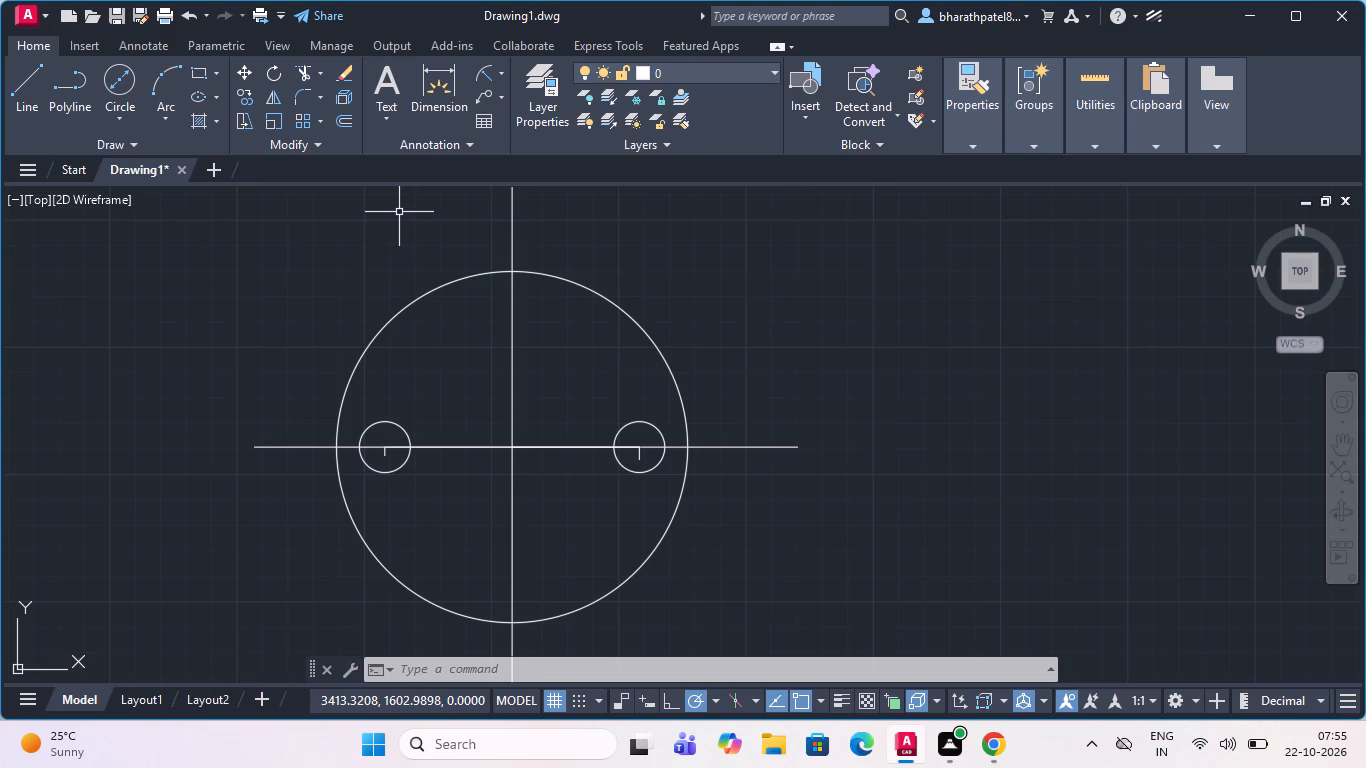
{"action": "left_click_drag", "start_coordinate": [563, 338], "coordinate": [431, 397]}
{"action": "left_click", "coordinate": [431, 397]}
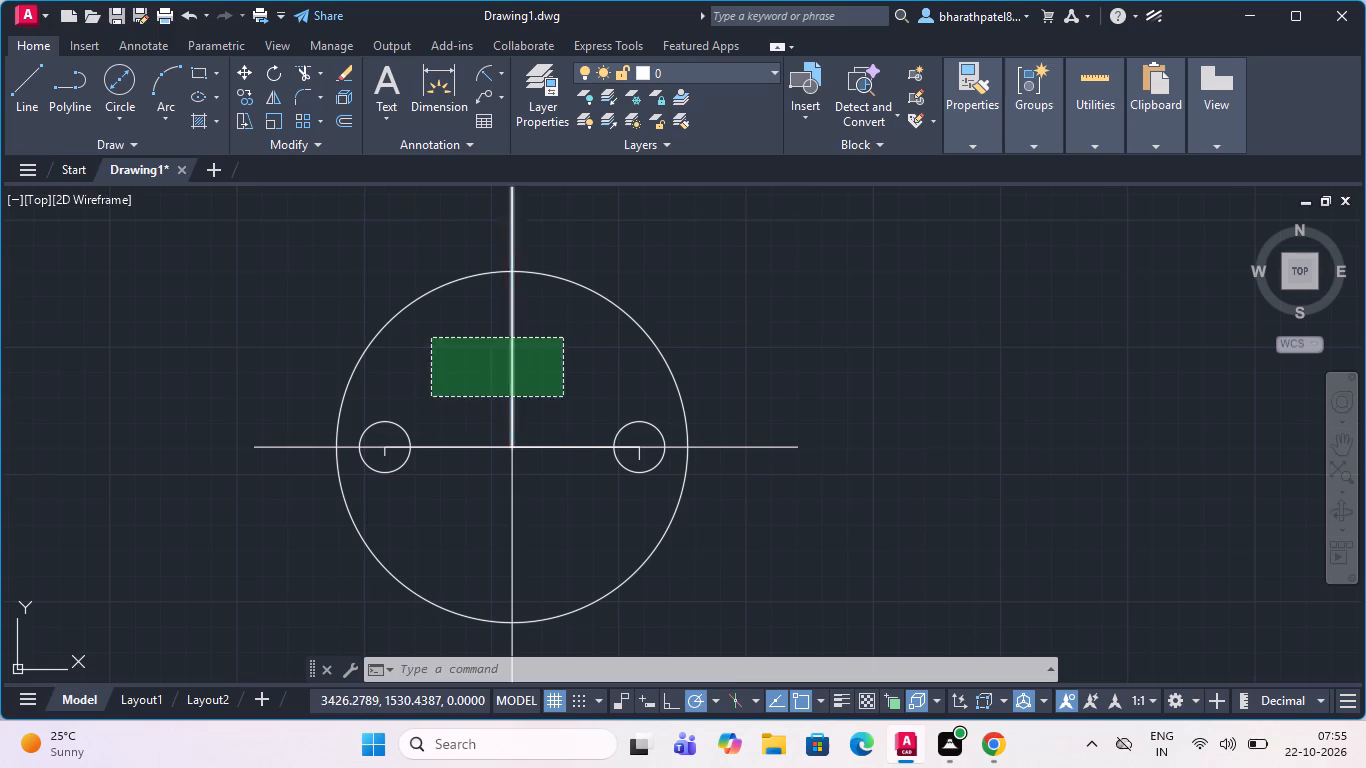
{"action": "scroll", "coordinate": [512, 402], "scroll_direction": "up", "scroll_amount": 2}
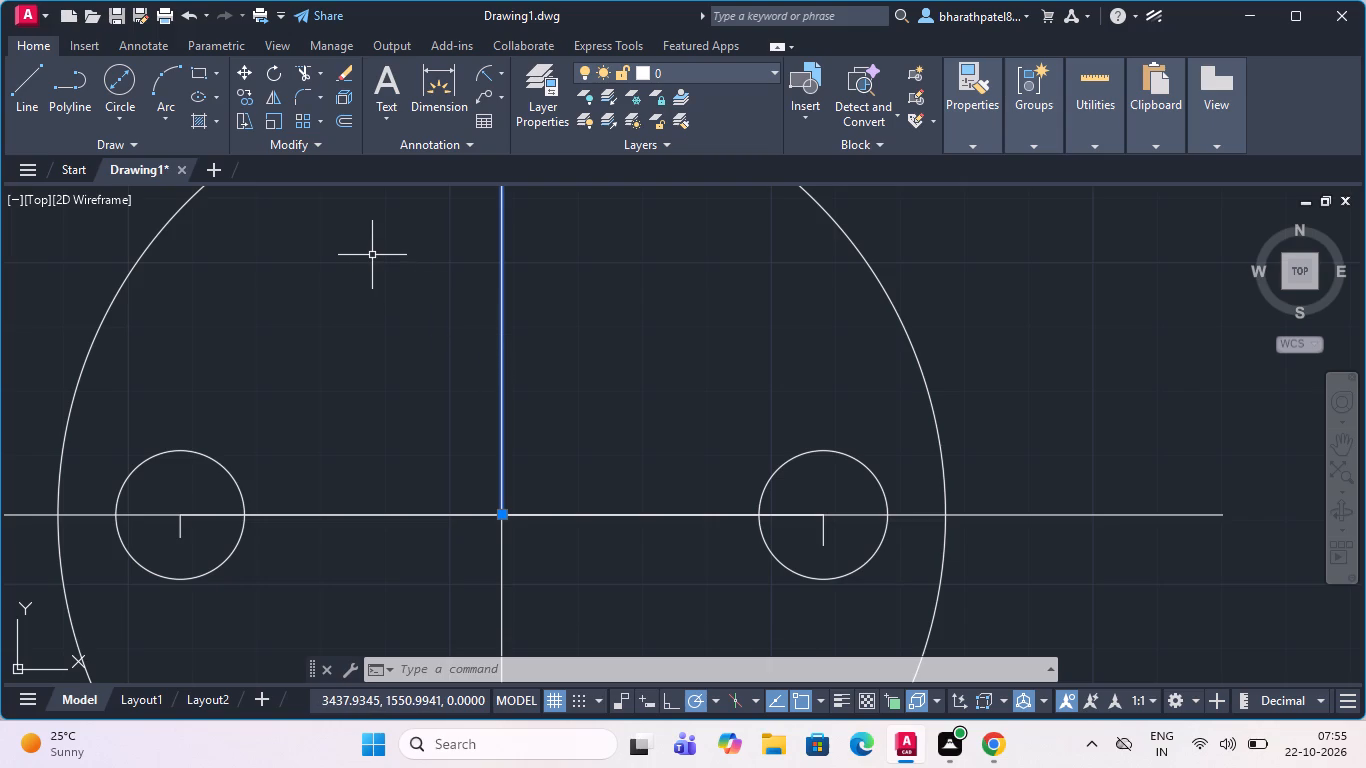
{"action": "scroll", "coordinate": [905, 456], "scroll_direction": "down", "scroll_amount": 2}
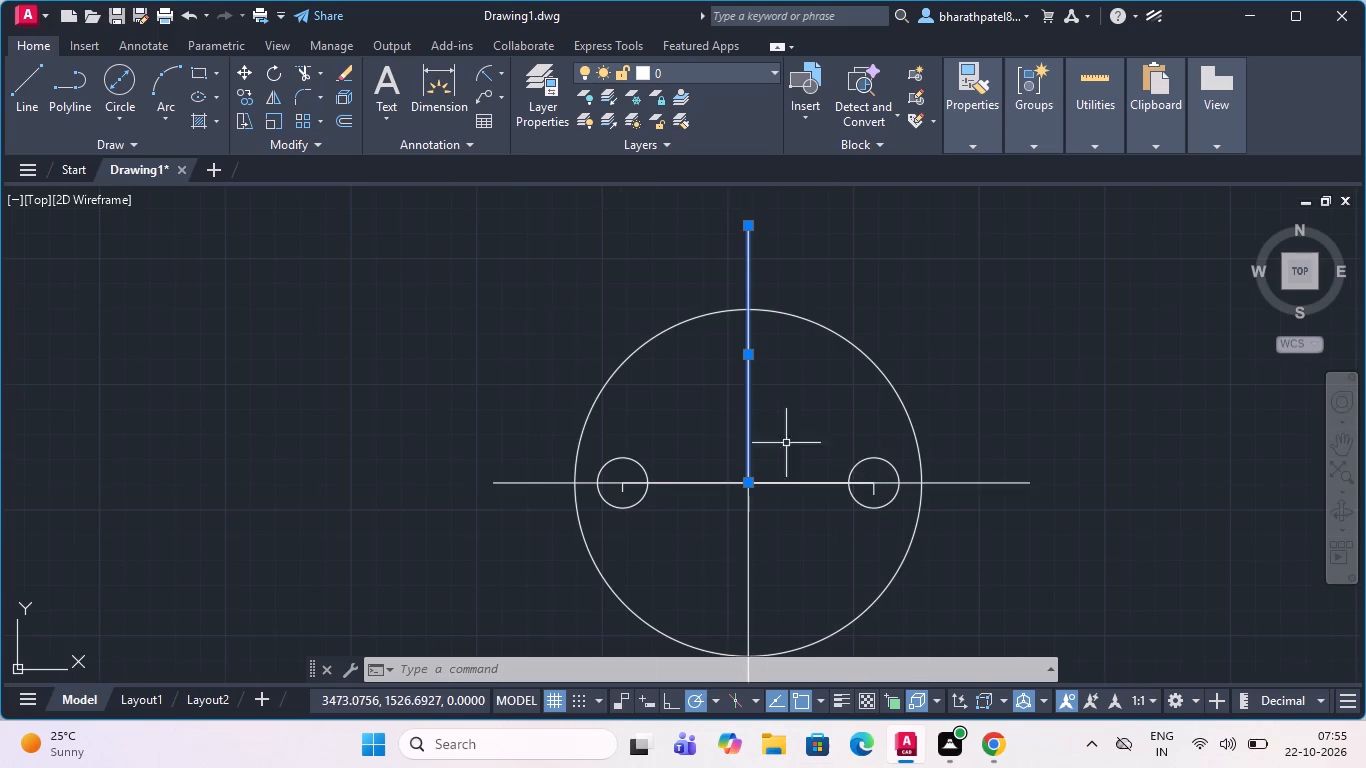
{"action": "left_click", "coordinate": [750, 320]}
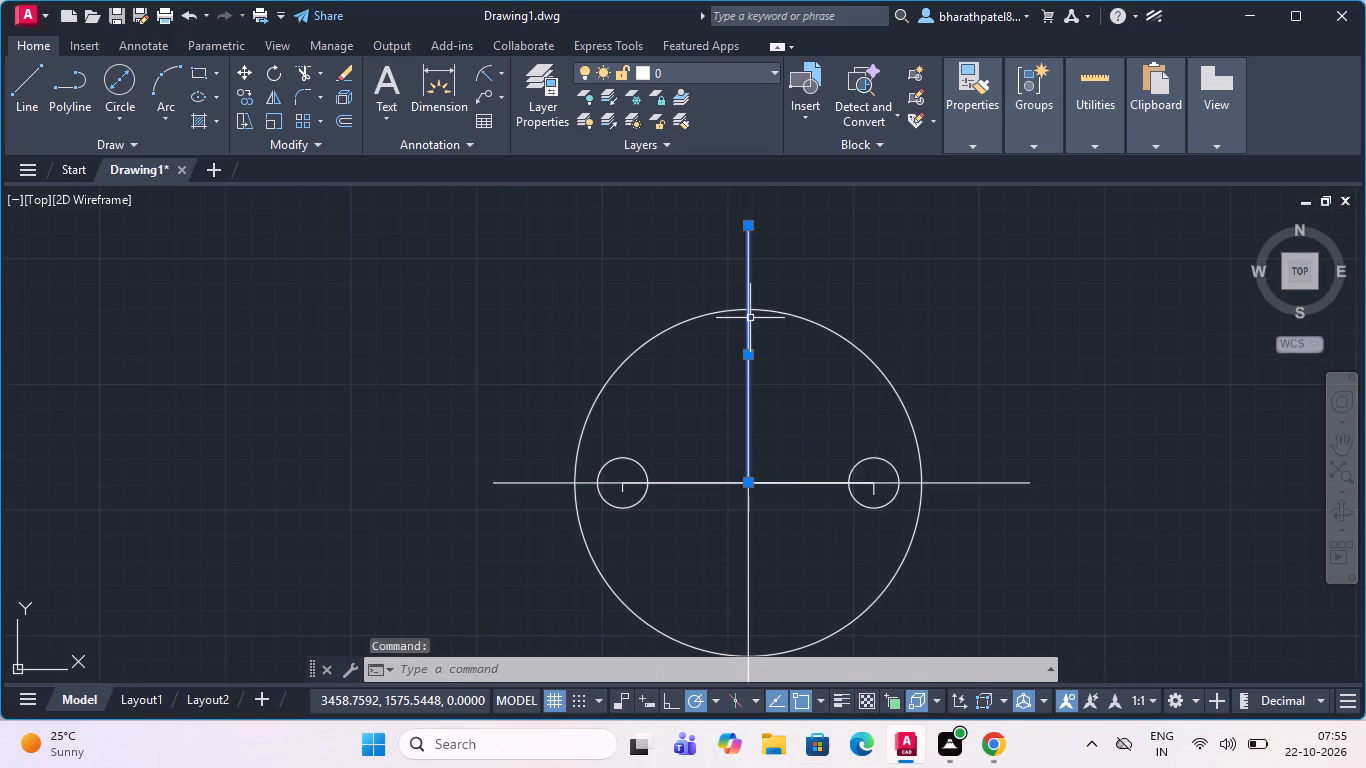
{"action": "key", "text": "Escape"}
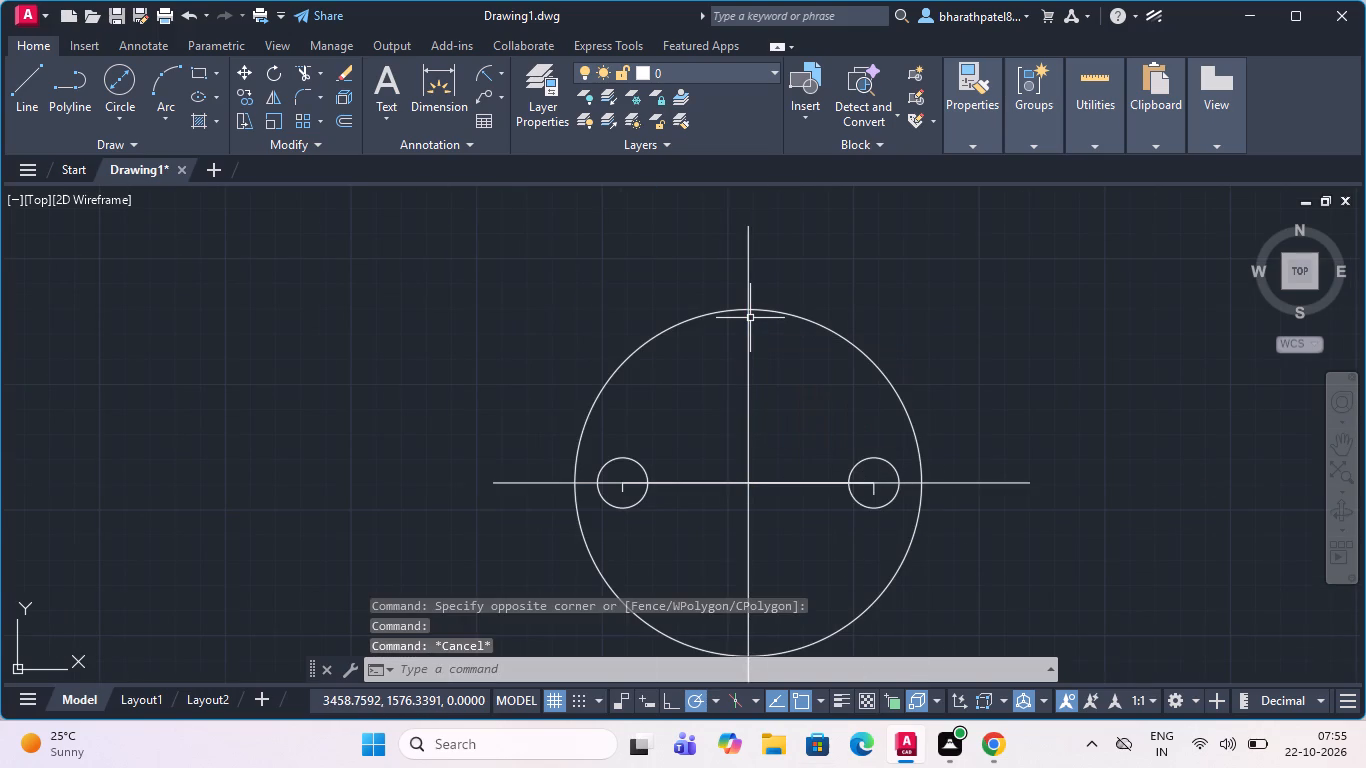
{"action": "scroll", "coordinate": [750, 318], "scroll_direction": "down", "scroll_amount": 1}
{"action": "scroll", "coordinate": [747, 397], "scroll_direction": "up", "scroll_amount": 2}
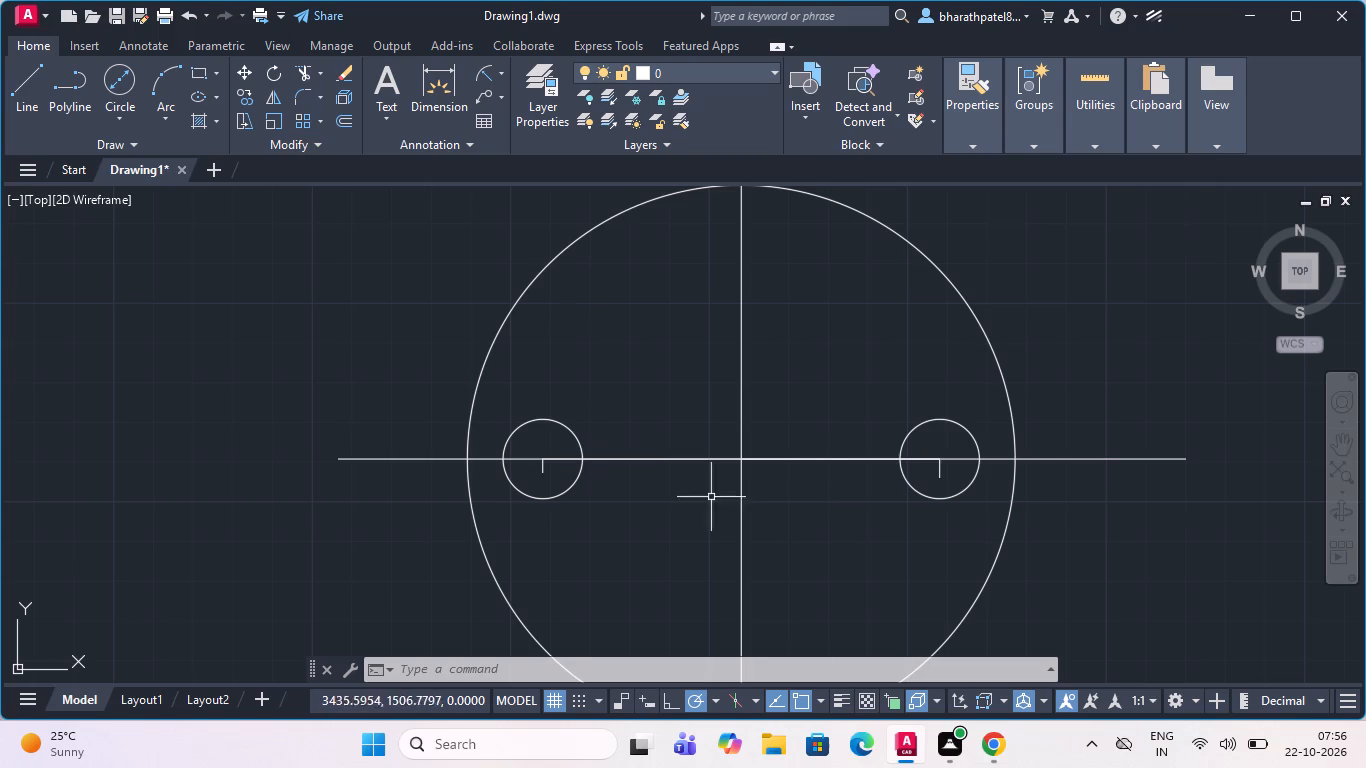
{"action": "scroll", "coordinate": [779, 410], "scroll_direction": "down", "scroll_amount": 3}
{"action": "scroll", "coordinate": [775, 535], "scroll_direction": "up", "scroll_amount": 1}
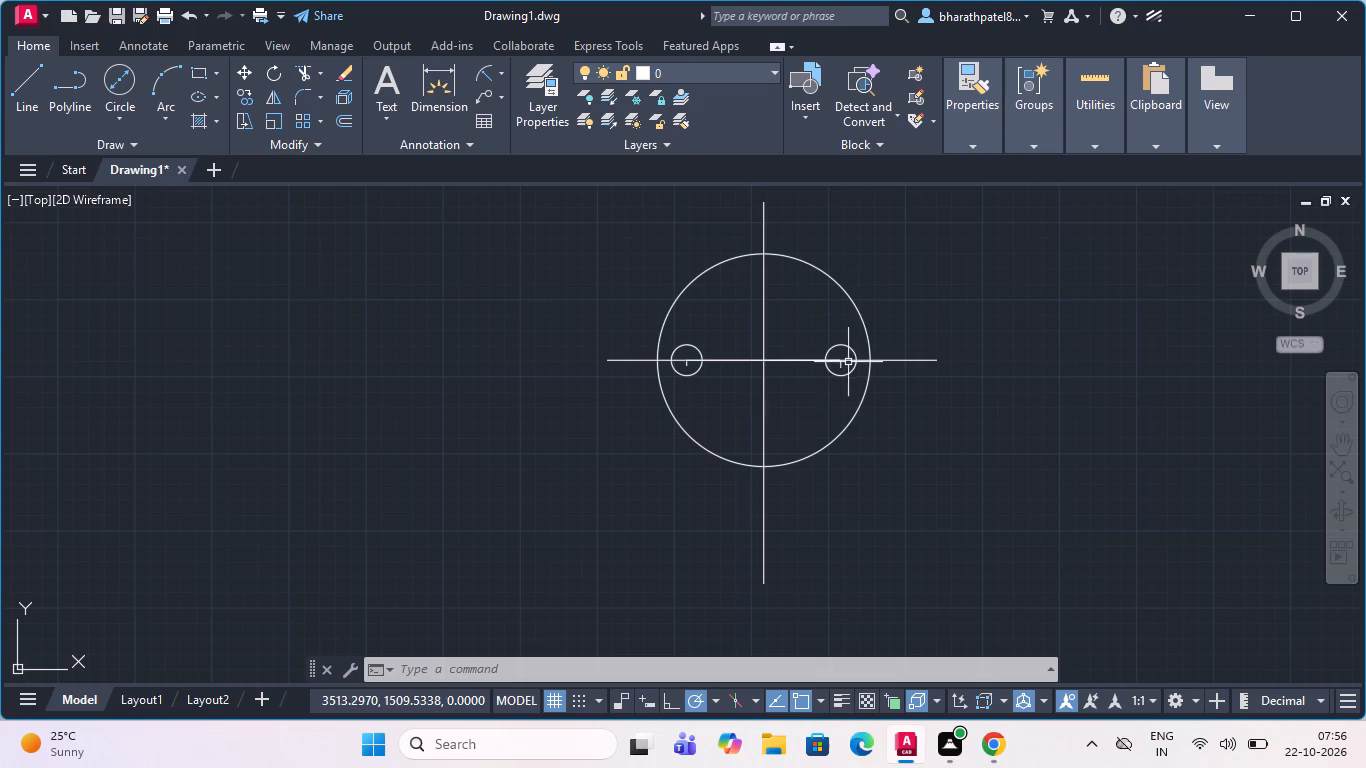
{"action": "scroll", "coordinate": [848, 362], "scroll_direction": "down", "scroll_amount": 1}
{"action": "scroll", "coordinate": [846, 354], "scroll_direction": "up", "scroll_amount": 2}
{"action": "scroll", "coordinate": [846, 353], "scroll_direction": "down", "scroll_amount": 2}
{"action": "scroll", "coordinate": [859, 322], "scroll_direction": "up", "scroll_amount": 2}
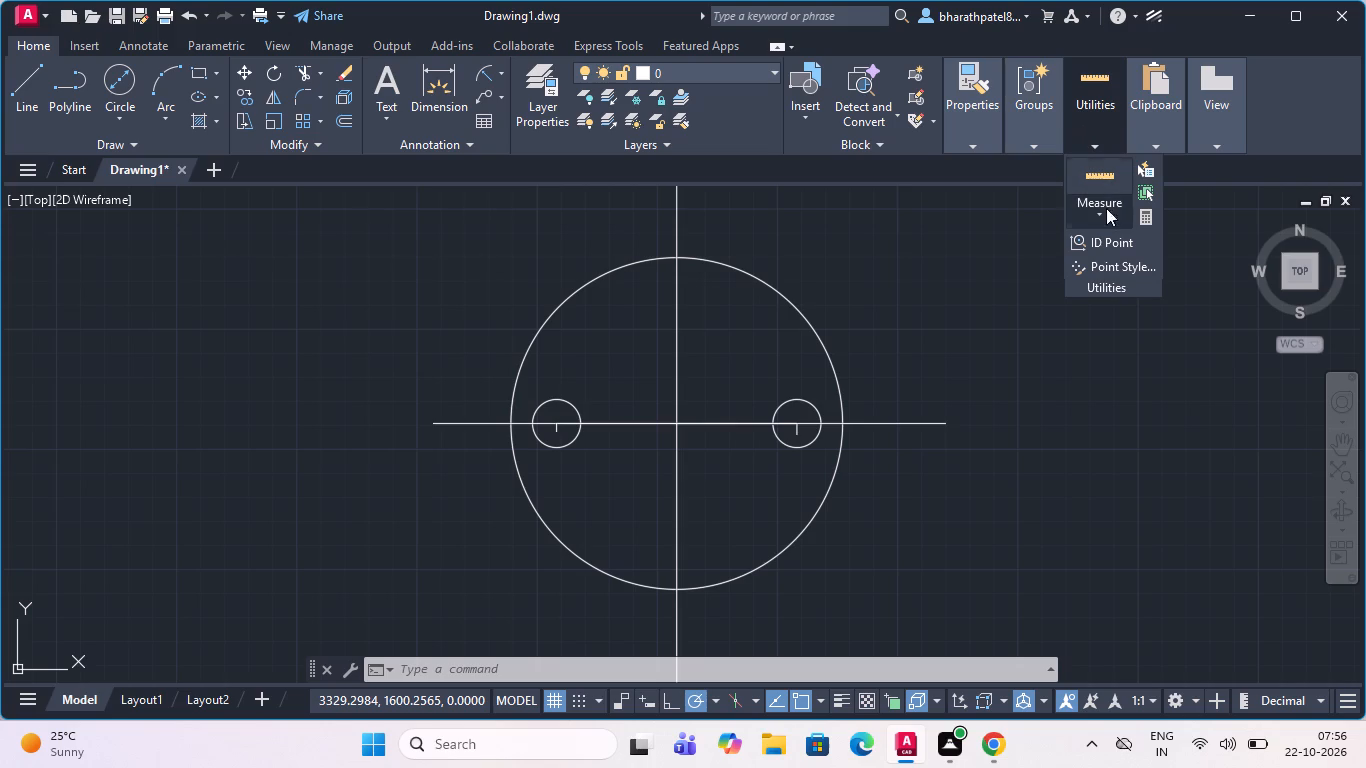
Calculate 68/2 in QuickCalc.
{"action": "left_click", "coordinate": [1146, 225]}
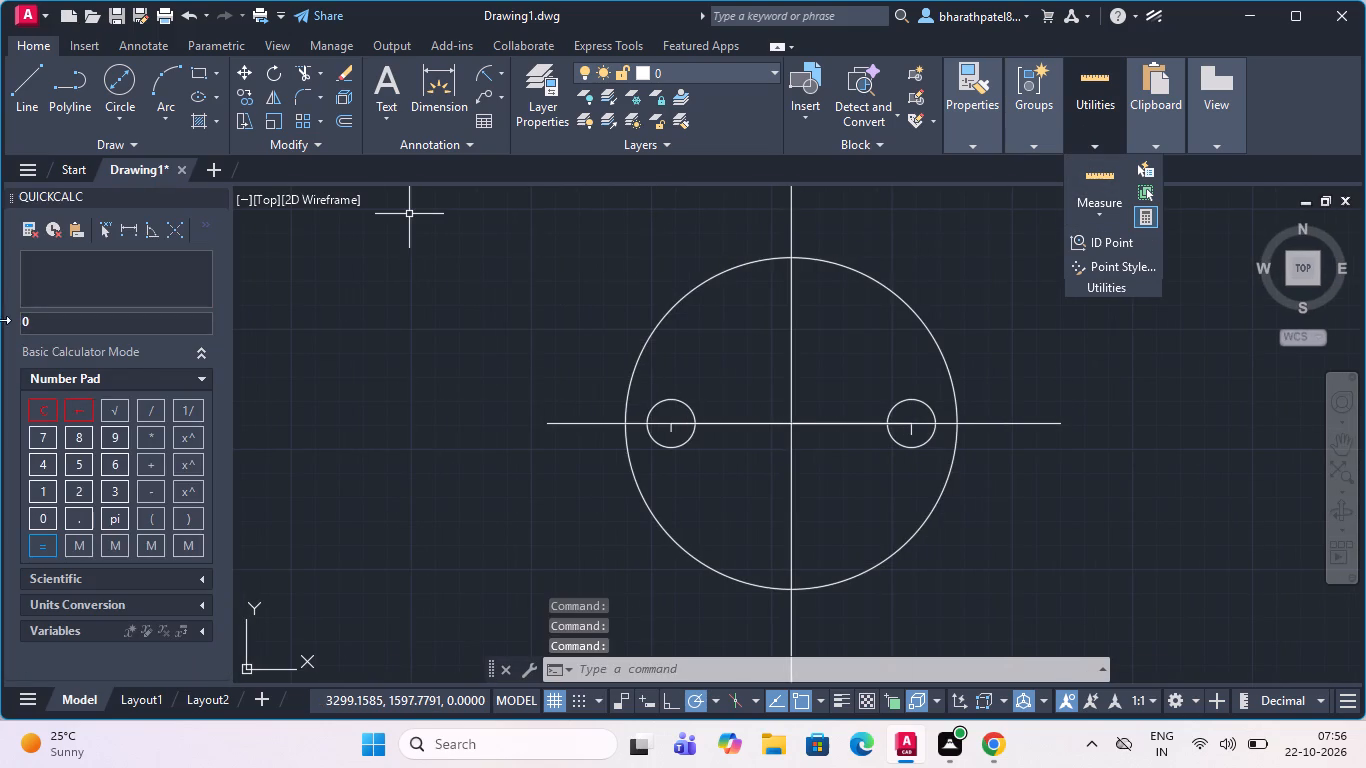
{"action": "left_click", "coordinate": [122, 464]}
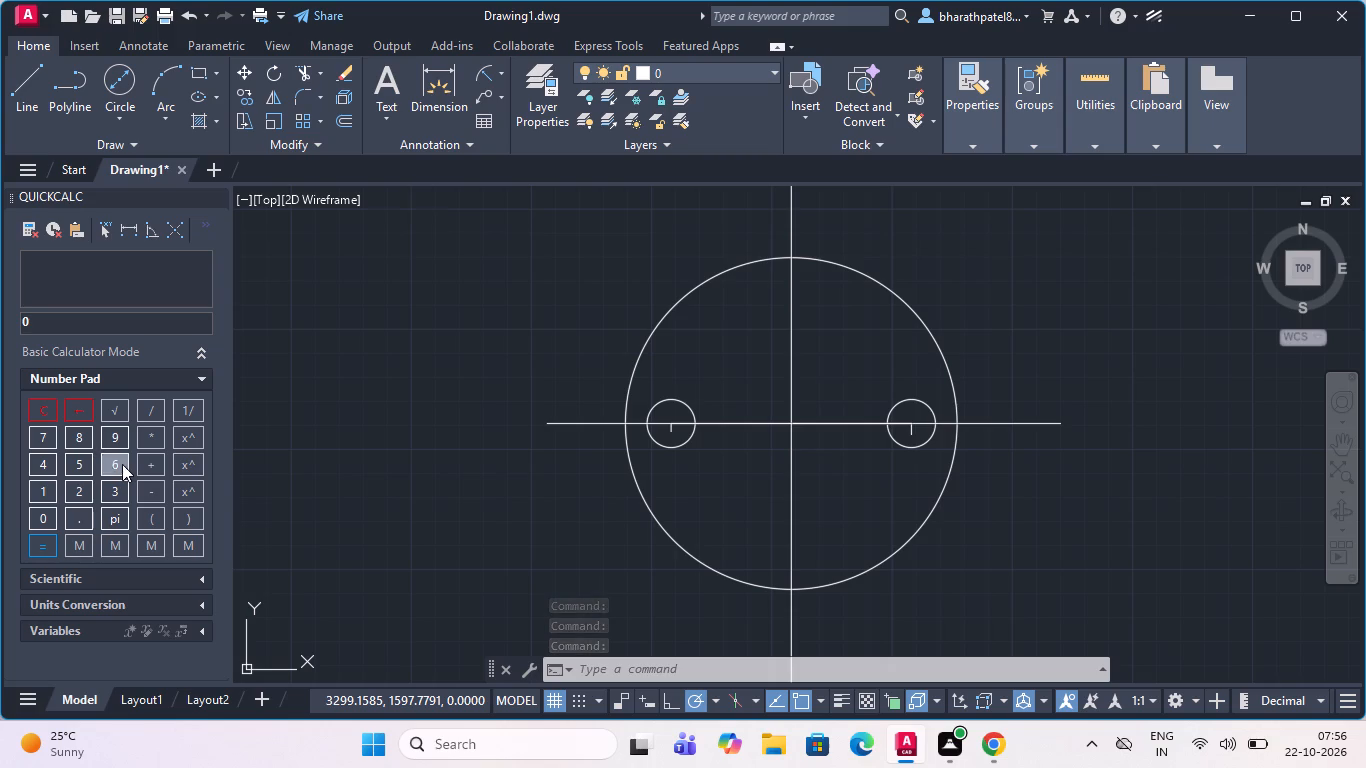
{"action": "left_click", "coordinate": [80, 432]}
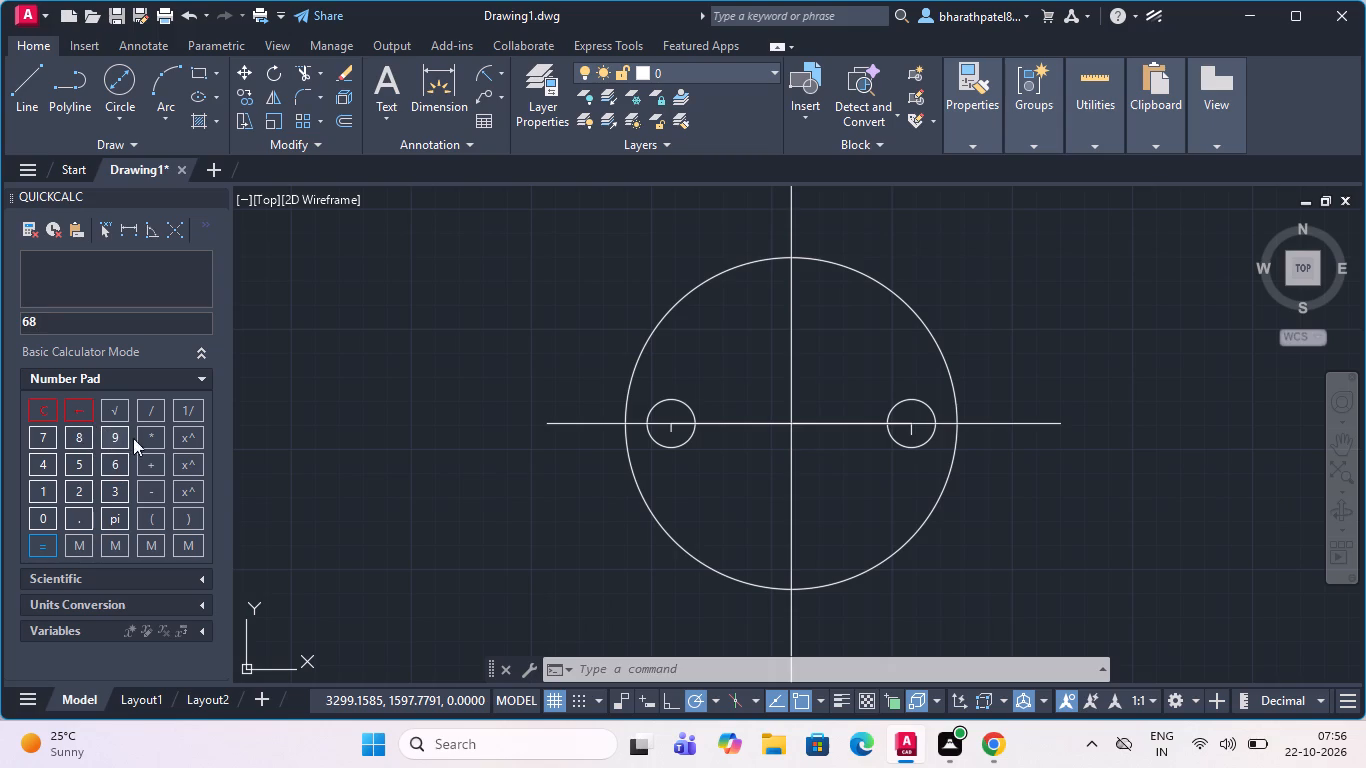
{"action": "left_click", "coordinate": [155, 408]}
{"action": "left_click", "coordinate": [74, 481]}
{"action": "left_click", "coordinate": [40, 536]}
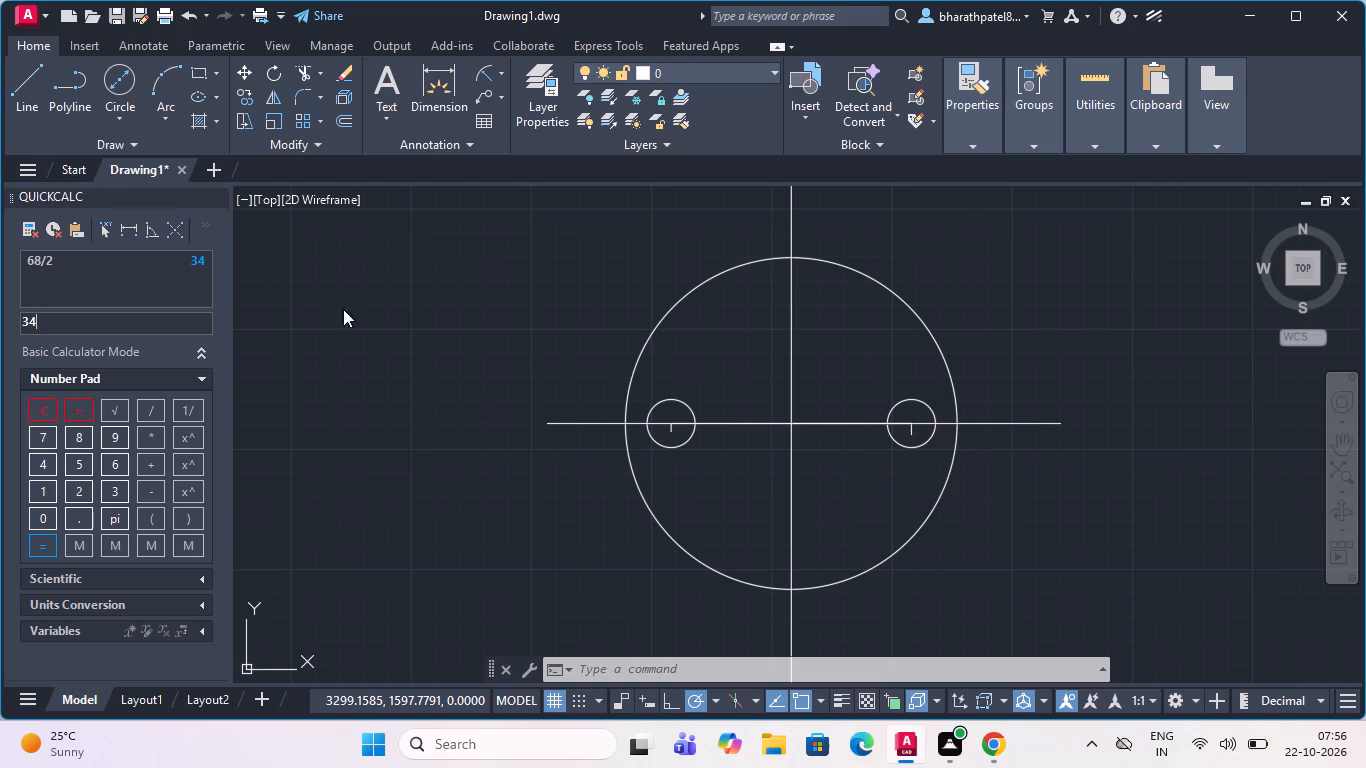
Draw a 34-unit line upward from the large circle's centre, ending in a horizontal tick about 13 units leftward.
{"action": "left_click", "coordinate": [40, 91]}
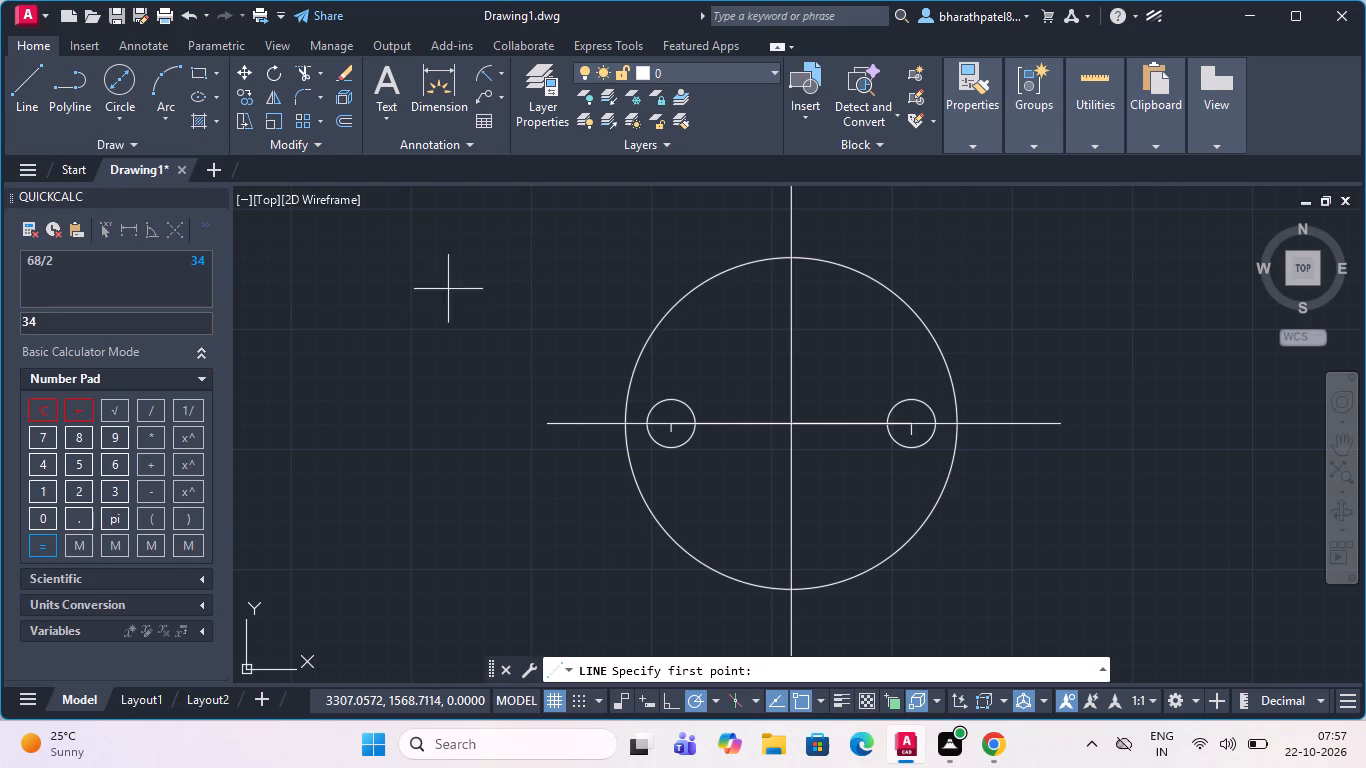
{"action": "left_click_drag", "start_coordinate": [792, 424], "coordinate": [792, 413]}
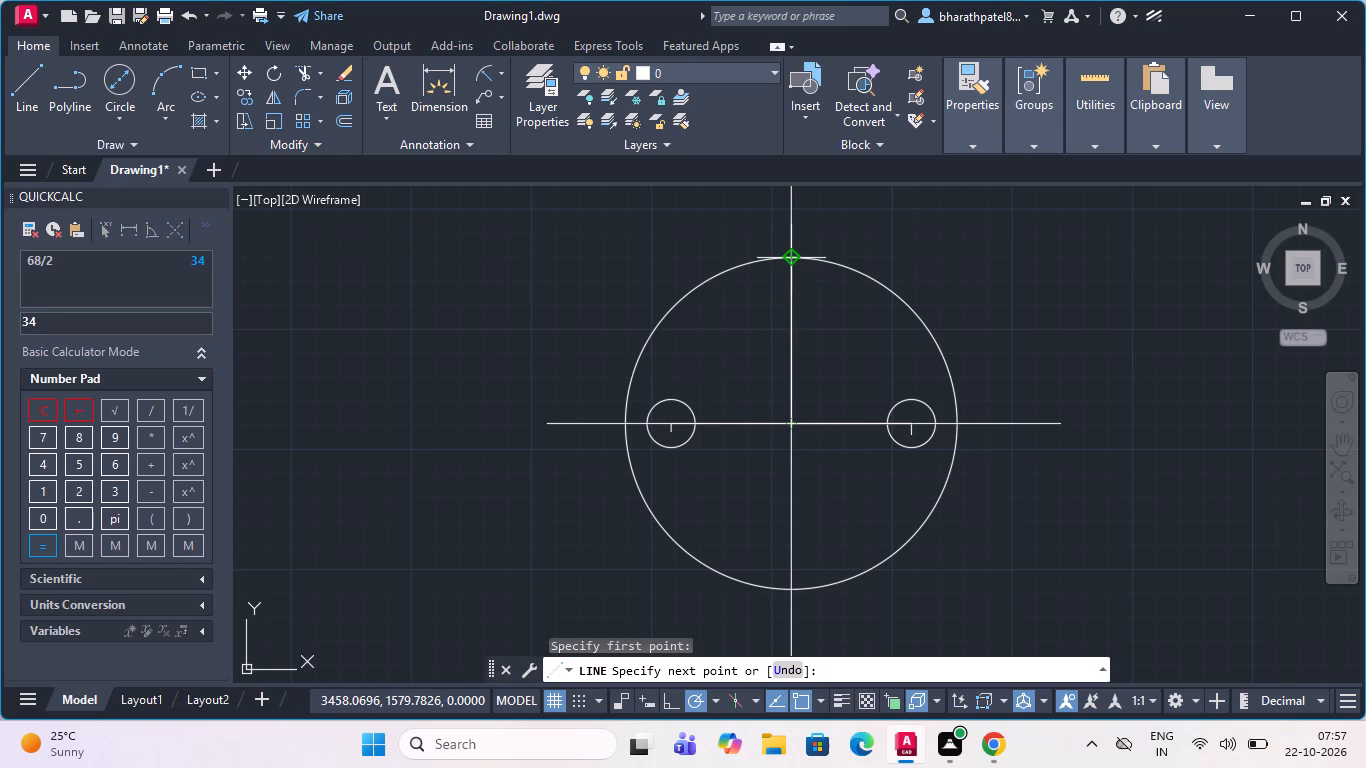
{"action": "type", "text": "34"}
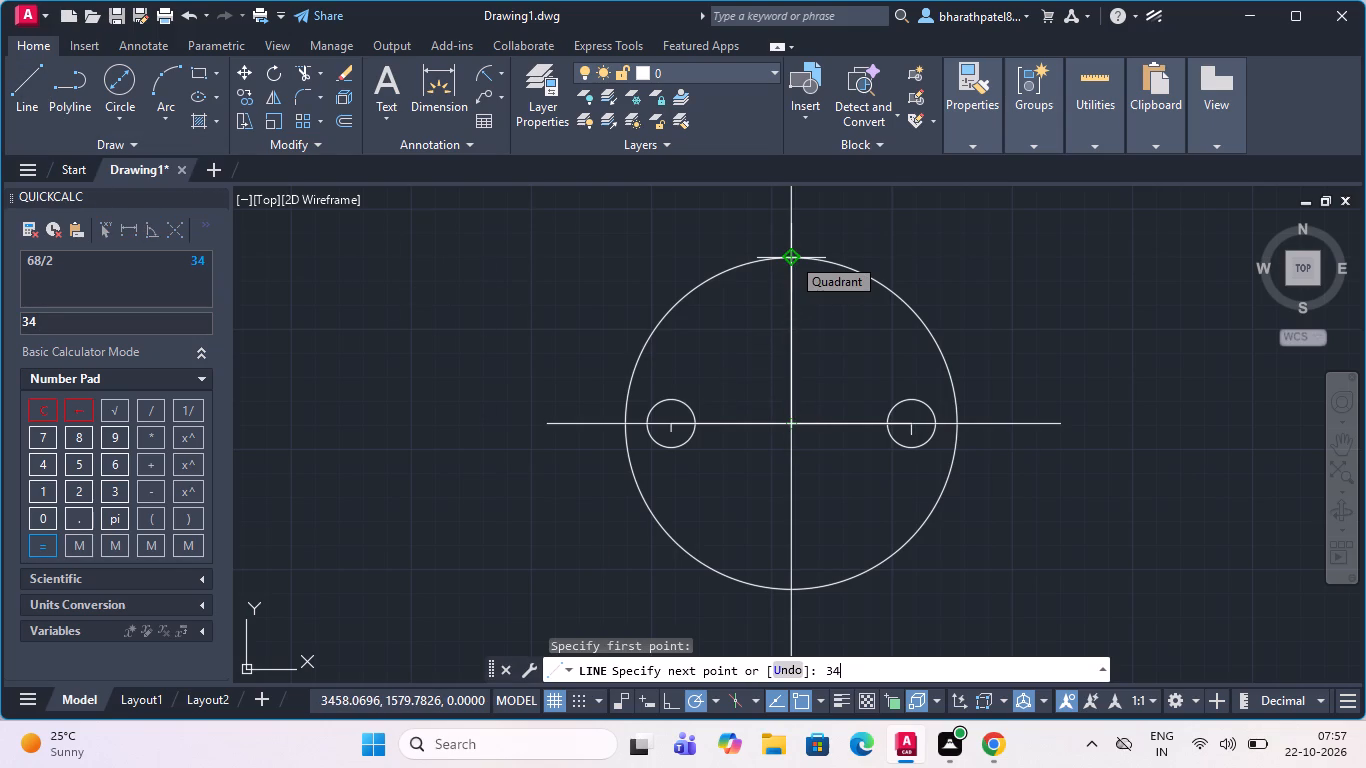
{"action": "key", "text": "Return"}
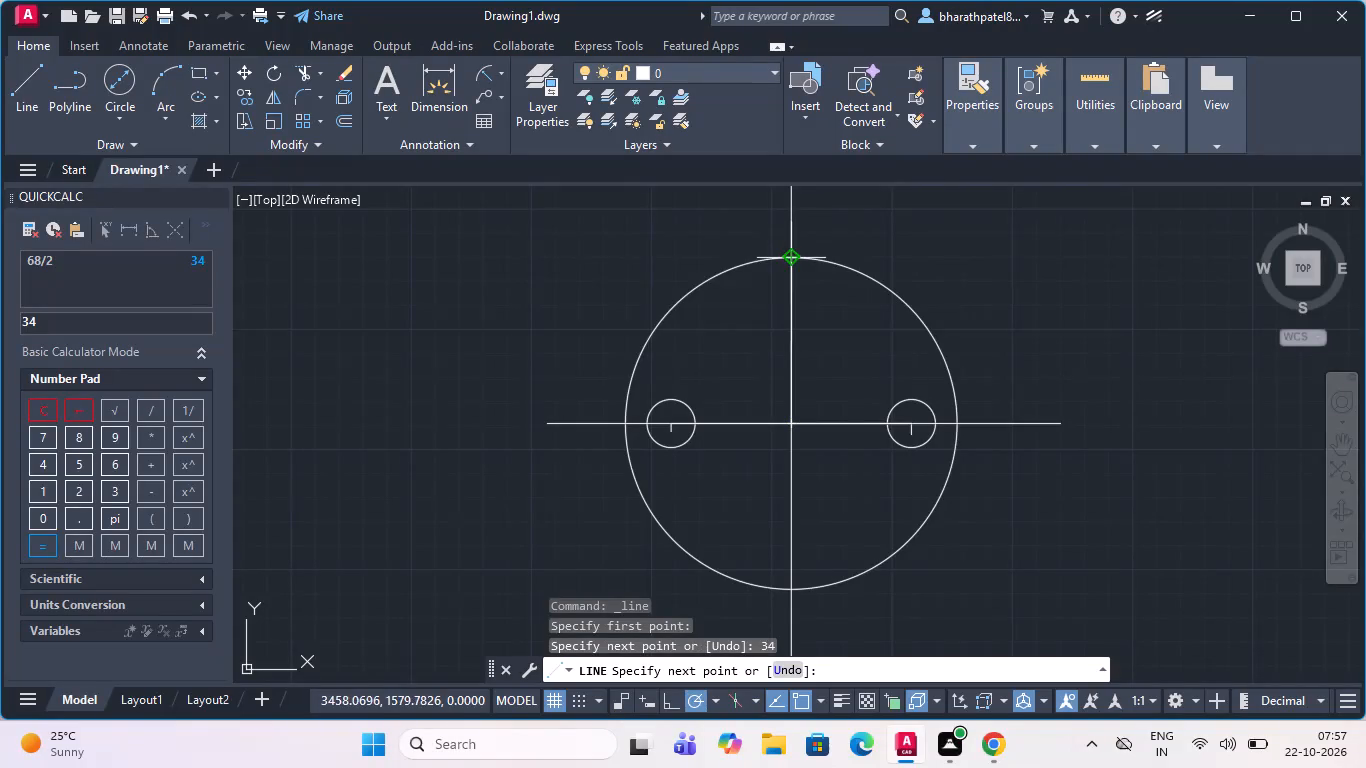
{"action": "scroll", "coordinate": [740, 306], "scroll_direction": "up", "scroll_amount": 2}
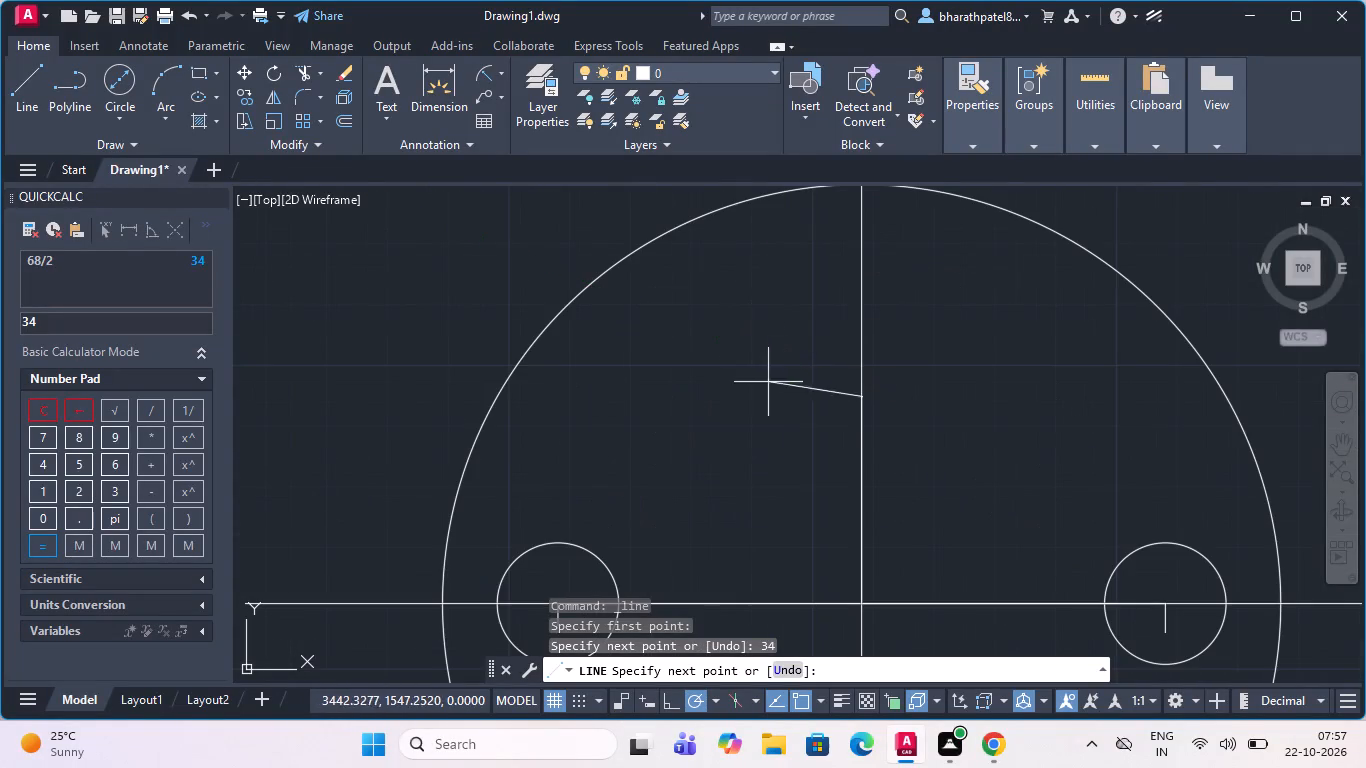
{"action": "left_click", "coordinate": [780, 396]}
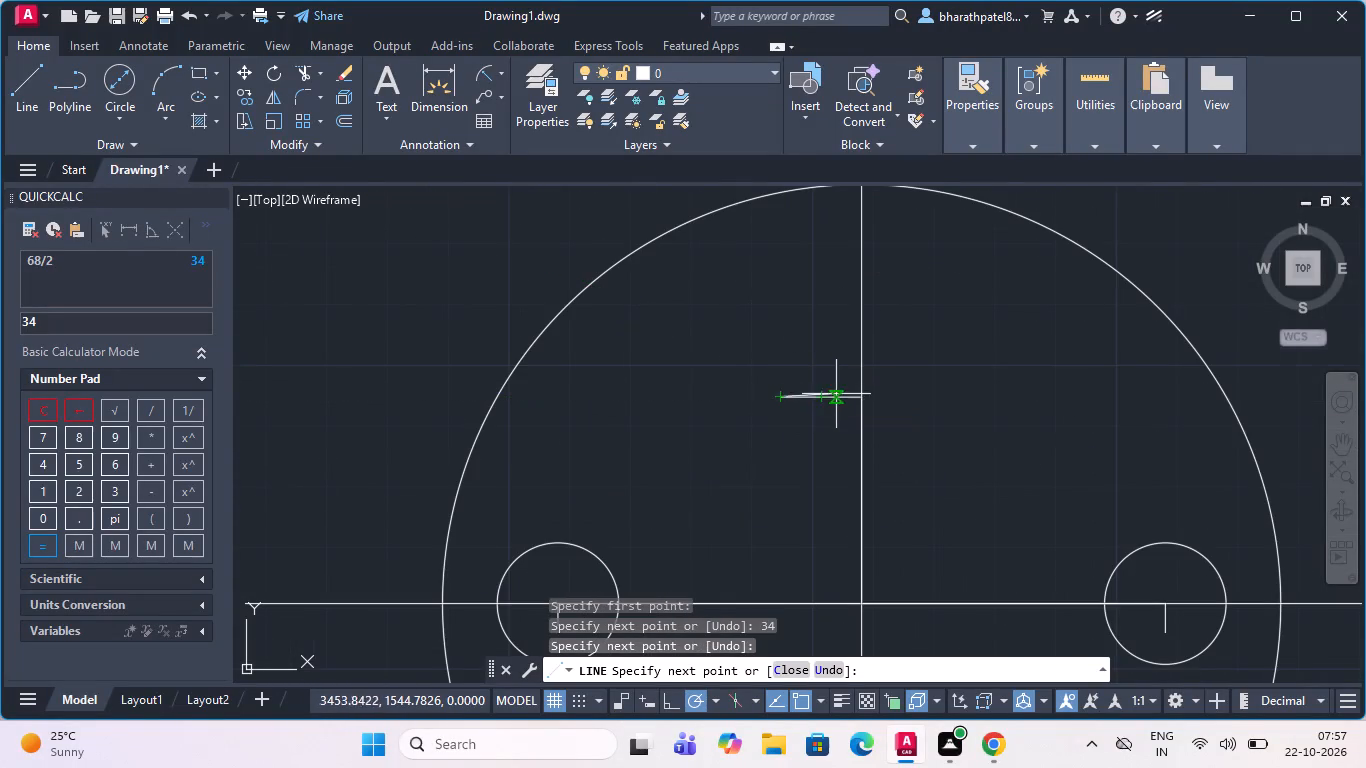
{"action": "scroll", "coordinate": [836, 394], "scroll_direction": "up", "scroll_amount": 5}
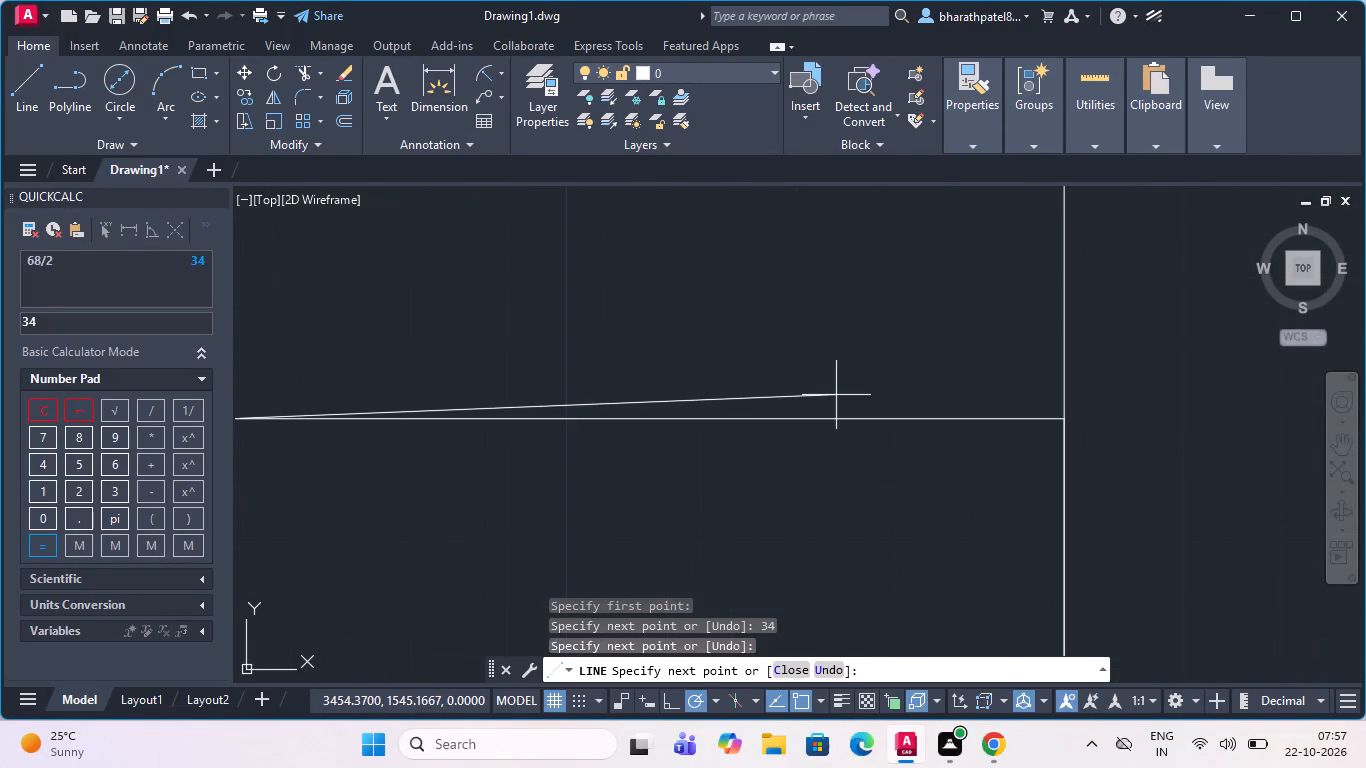
{"action": "key", "text": "Escape"}
{"action": "scroll", "coordinate": [1213, 471], "scroll_direction": "up", "scroll_amount": 4}
{"action": "scroll", "coordinate": [1212, 468], "scroll_direction": "down", "scroll_amount": 3}
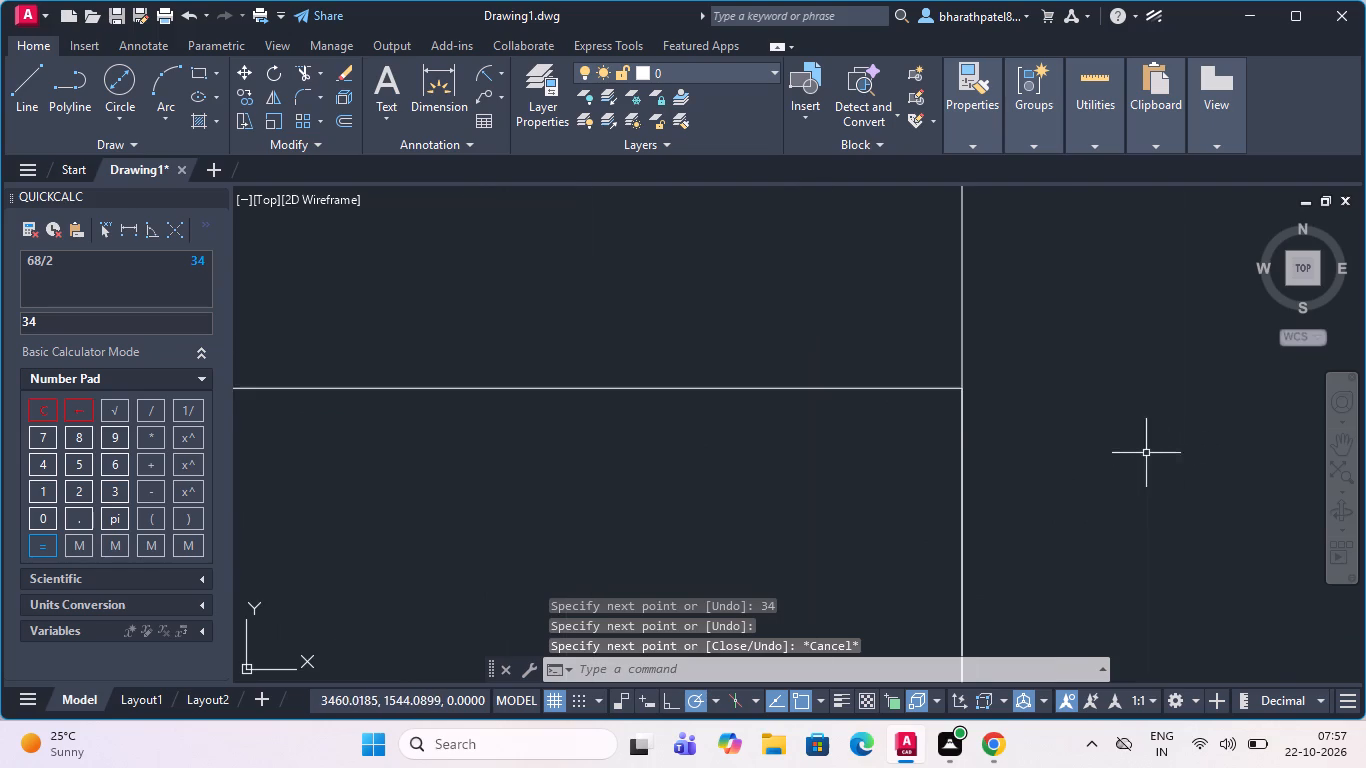
{"action": "scroll", "coordinate": [950, 432], "scroll_direction": "down", "scroll_amount": 3}
{"action": "scroll", "coordinate": [670, 418], "scroll_direction": "down", "scroll_amount": 3}
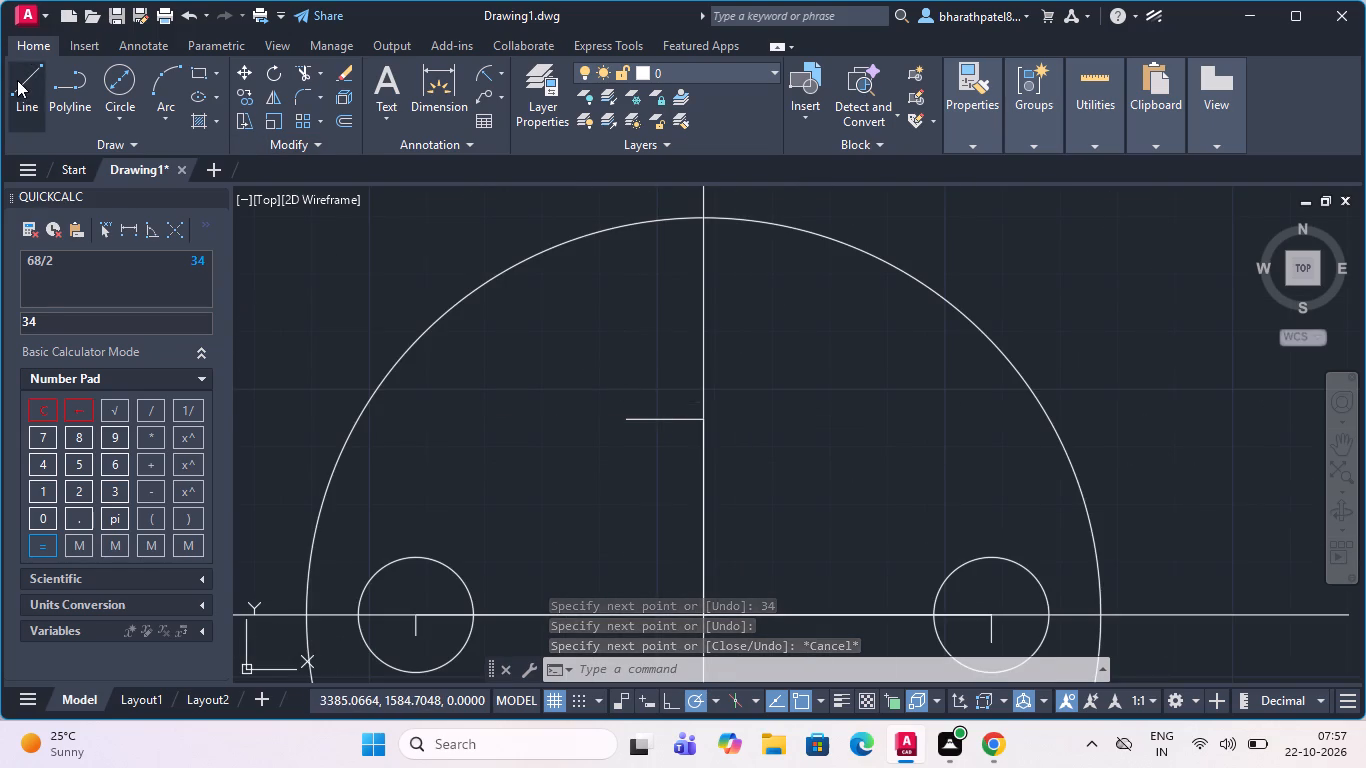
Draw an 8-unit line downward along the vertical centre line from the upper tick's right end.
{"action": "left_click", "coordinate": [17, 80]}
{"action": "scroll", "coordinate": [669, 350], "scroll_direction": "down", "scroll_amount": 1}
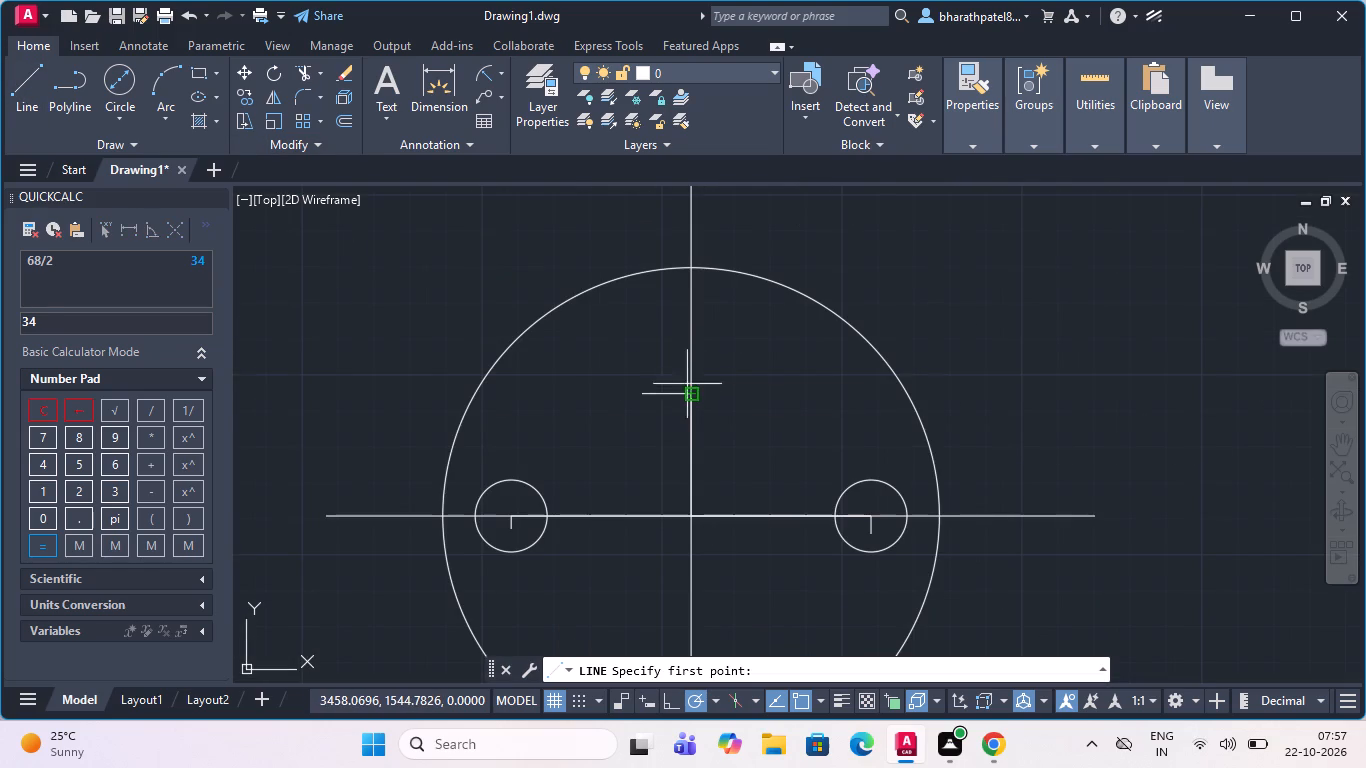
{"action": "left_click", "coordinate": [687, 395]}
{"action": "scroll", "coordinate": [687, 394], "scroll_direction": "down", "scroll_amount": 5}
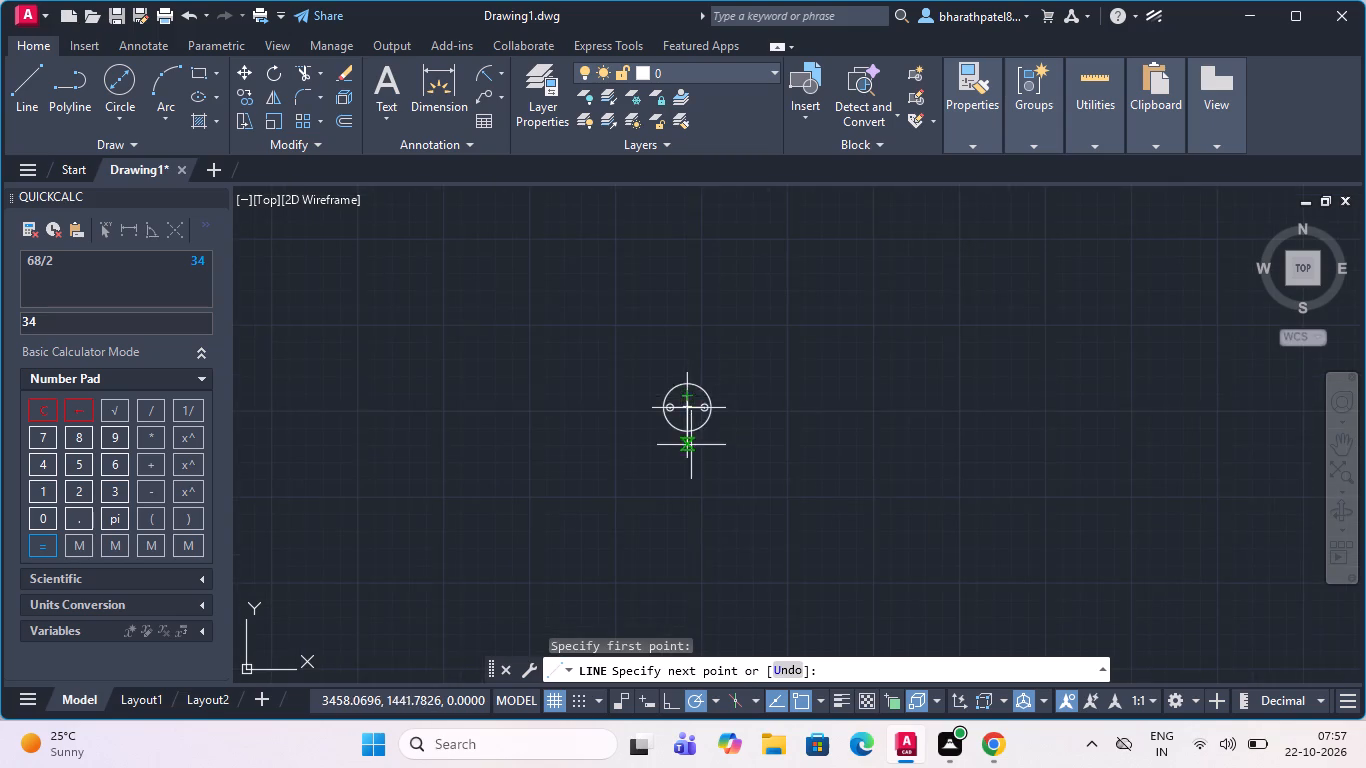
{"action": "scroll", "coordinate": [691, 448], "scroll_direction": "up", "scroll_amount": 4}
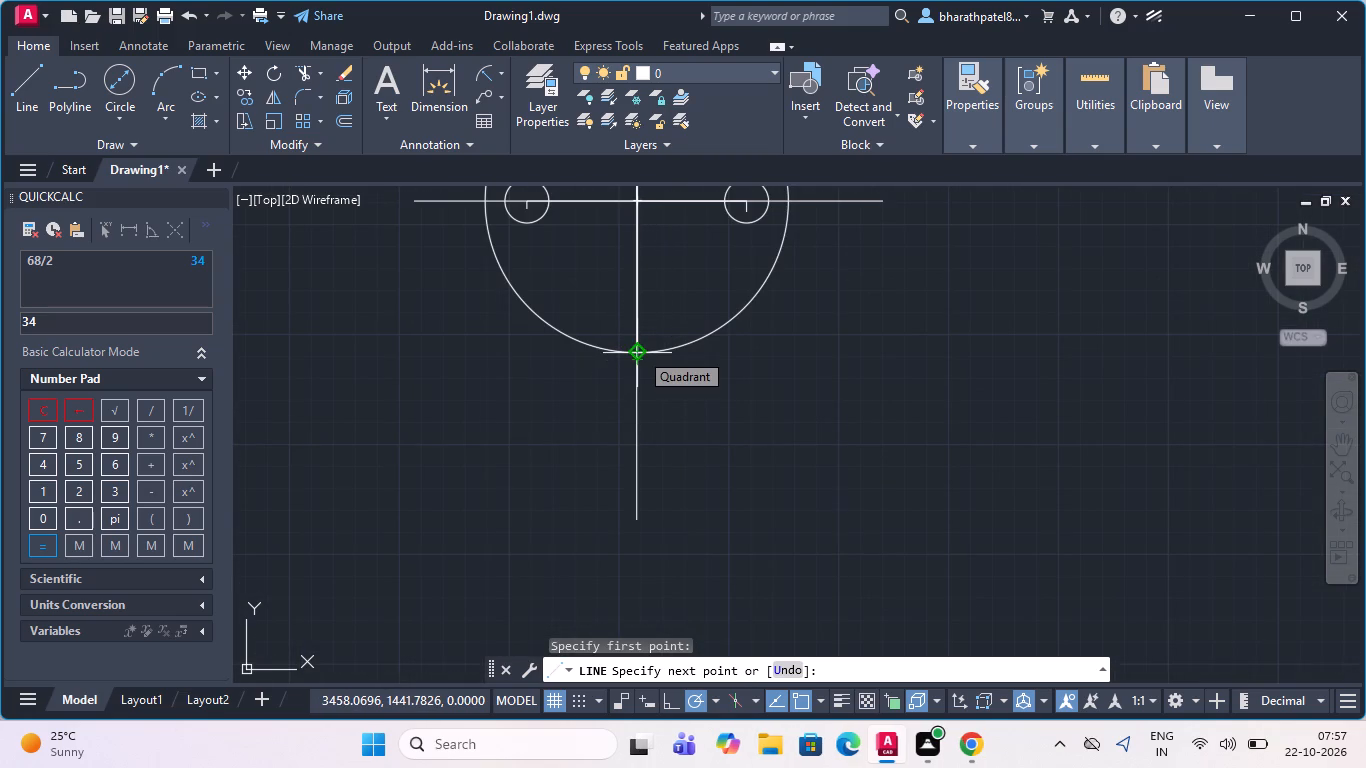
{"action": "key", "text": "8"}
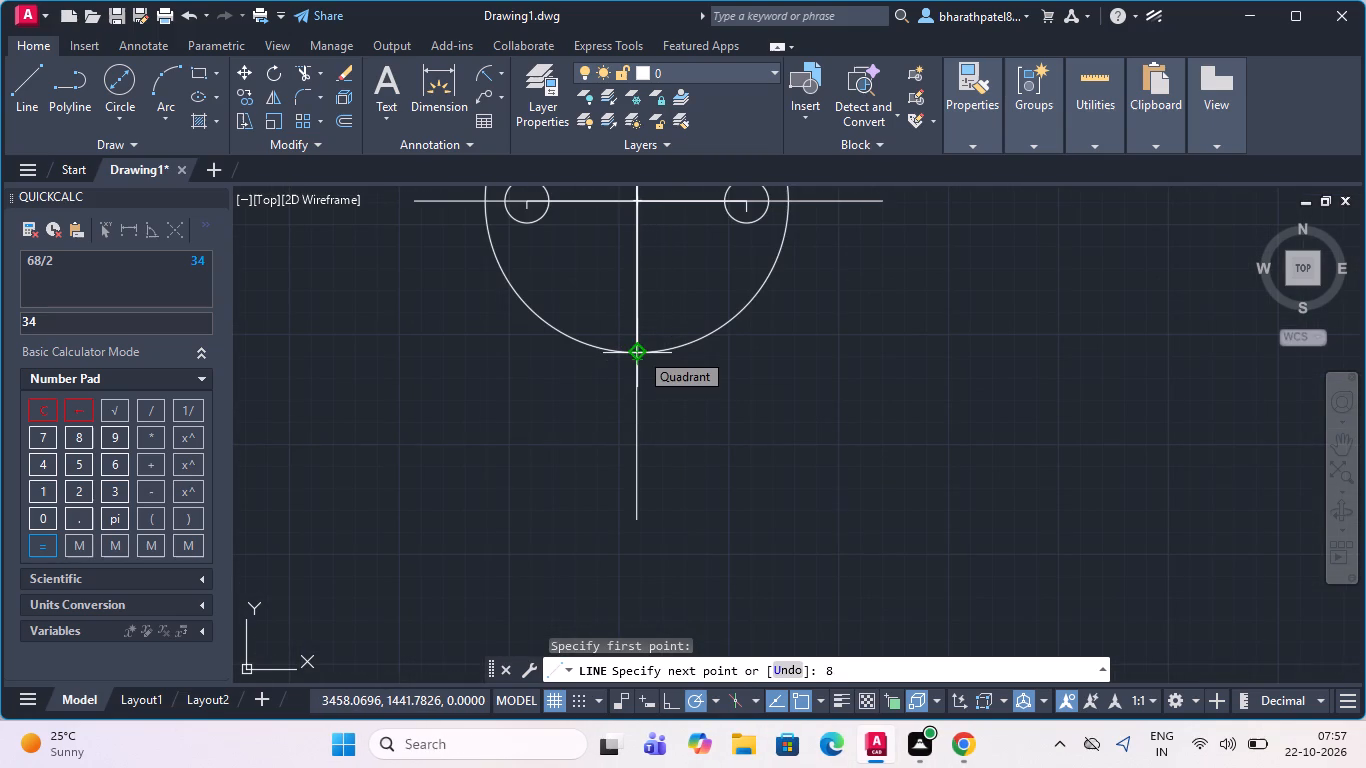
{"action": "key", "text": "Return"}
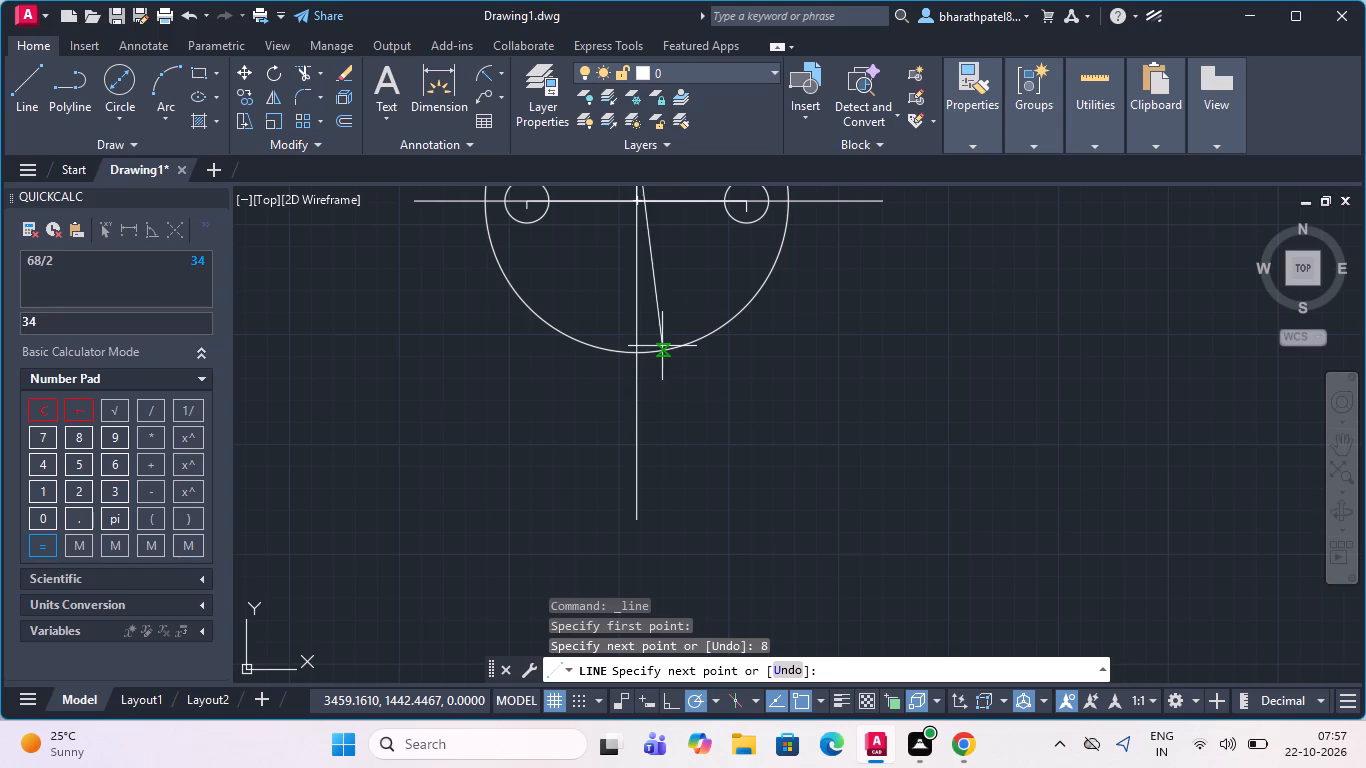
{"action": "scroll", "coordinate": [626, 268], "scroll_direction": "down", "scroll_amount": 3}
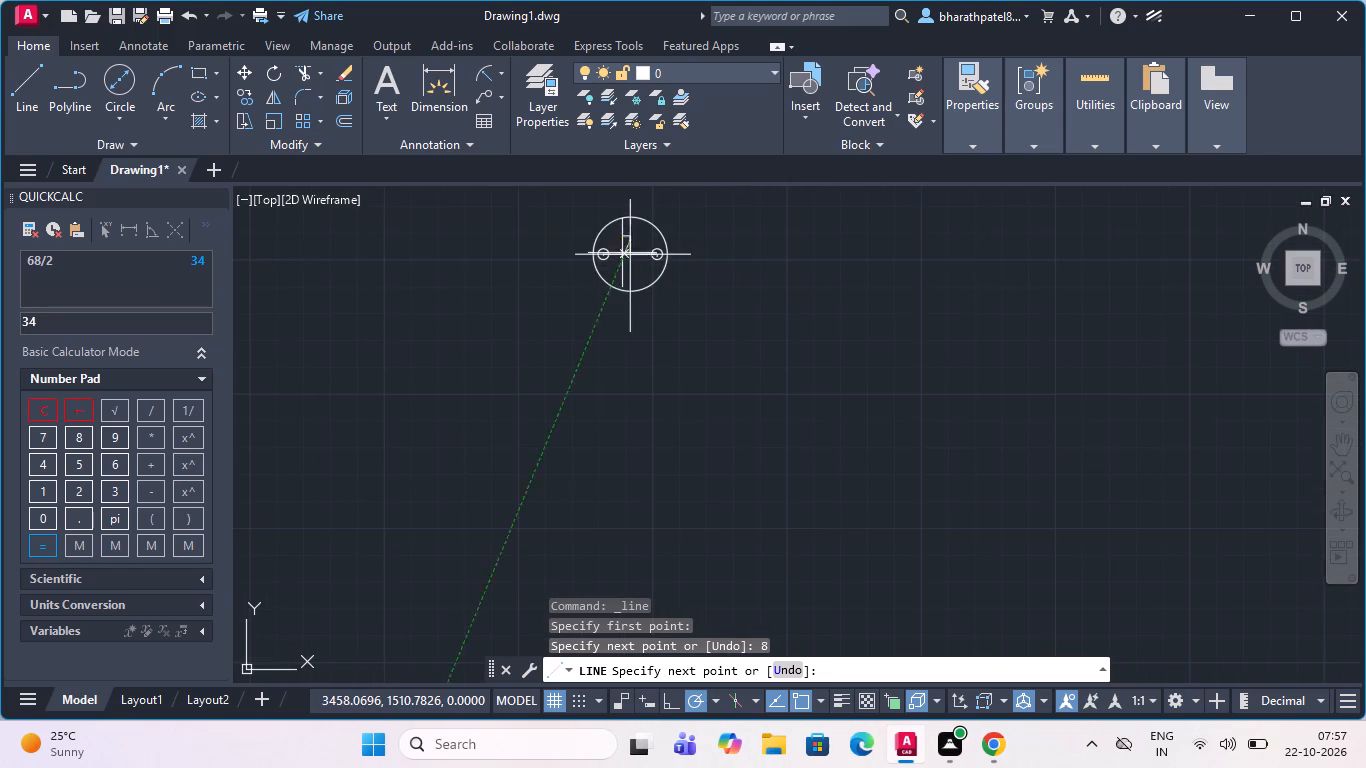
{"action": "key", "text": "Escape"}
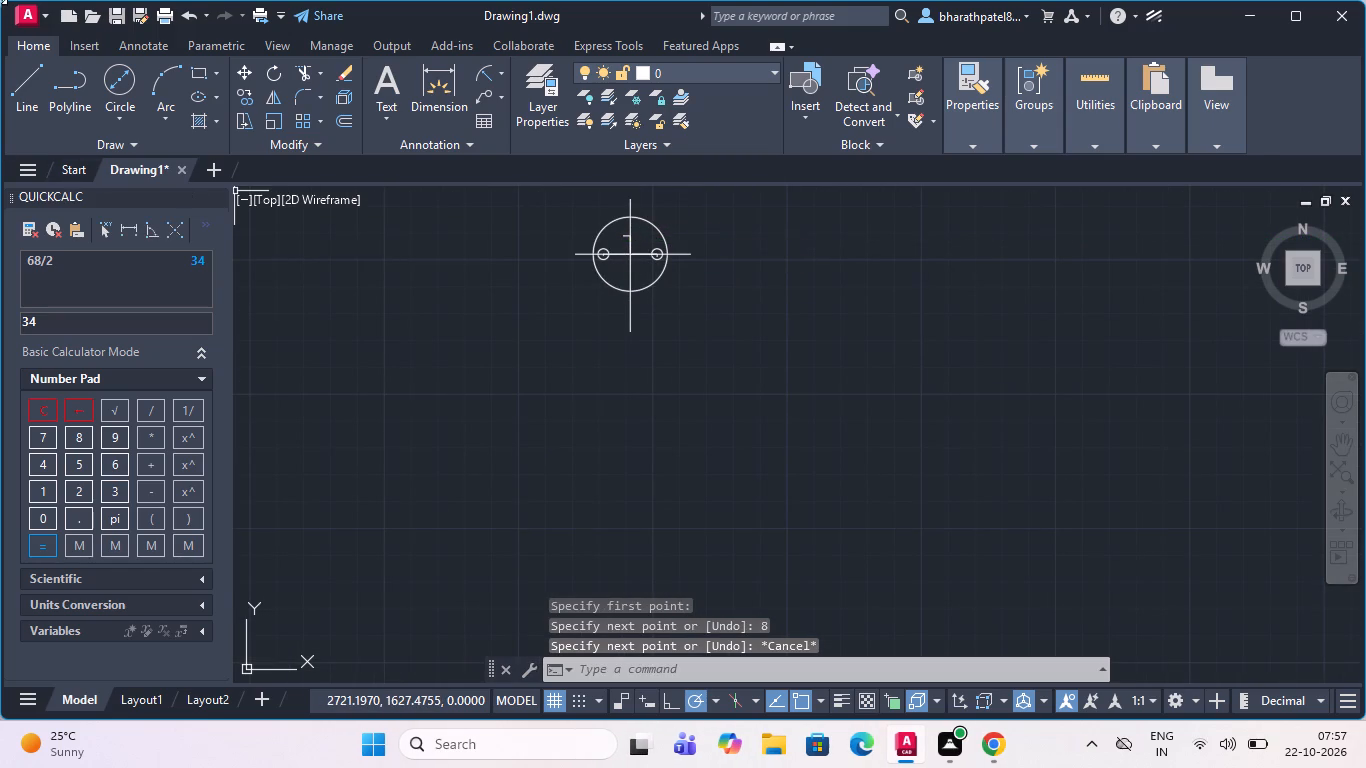
Draw a 68-unit line downward from the upper tick's right end through the centre, ending in a horizontal tick about 15 units leftward.
{"action": "left_click", "coordinate": [23, 81]}
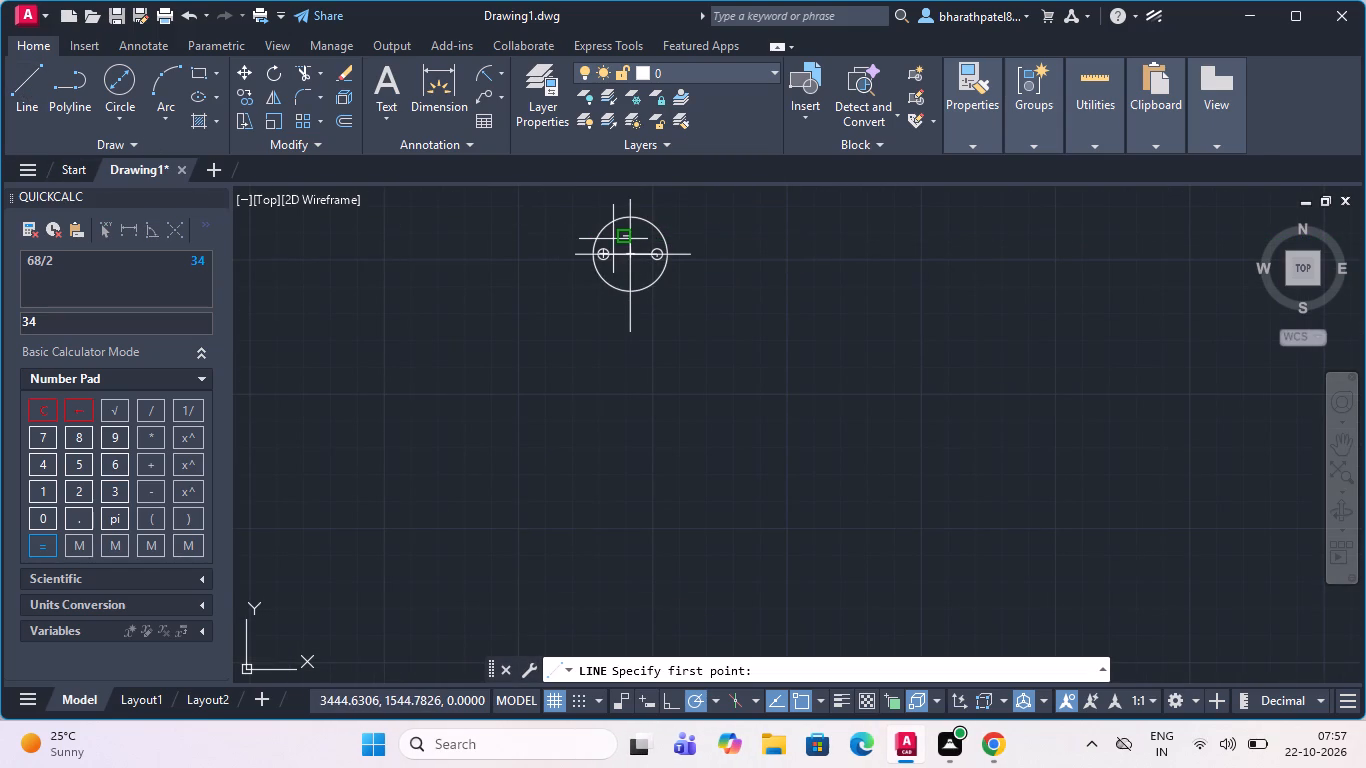
{"action": "scroll", "coordinate": [629, 235], "scroll_direction": "up", "scroll_amount": 4}
{"action": "left_click", "coordinate": [609, 237]}
{"action": "scroll", "coordinate": [610, 236], "scroll_direction": "down", "scroll_amount": 2}
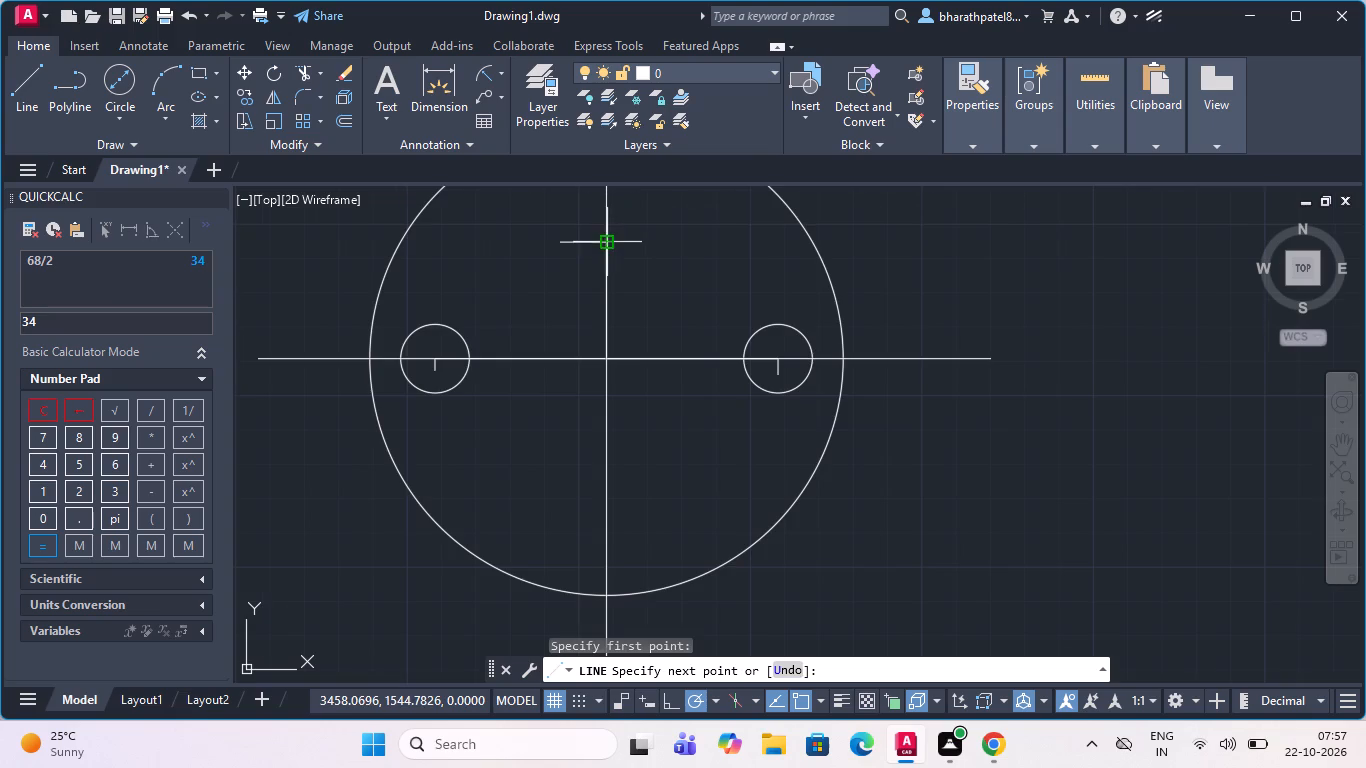
{"action": "scroll", "coordinate": [610, 236], "scroll_direction": "down", "scroll_amount": 3}
{"action": "scroll", "coordinate": [614, 289], "scroll_direction": "up", "scroll_amount": 5}
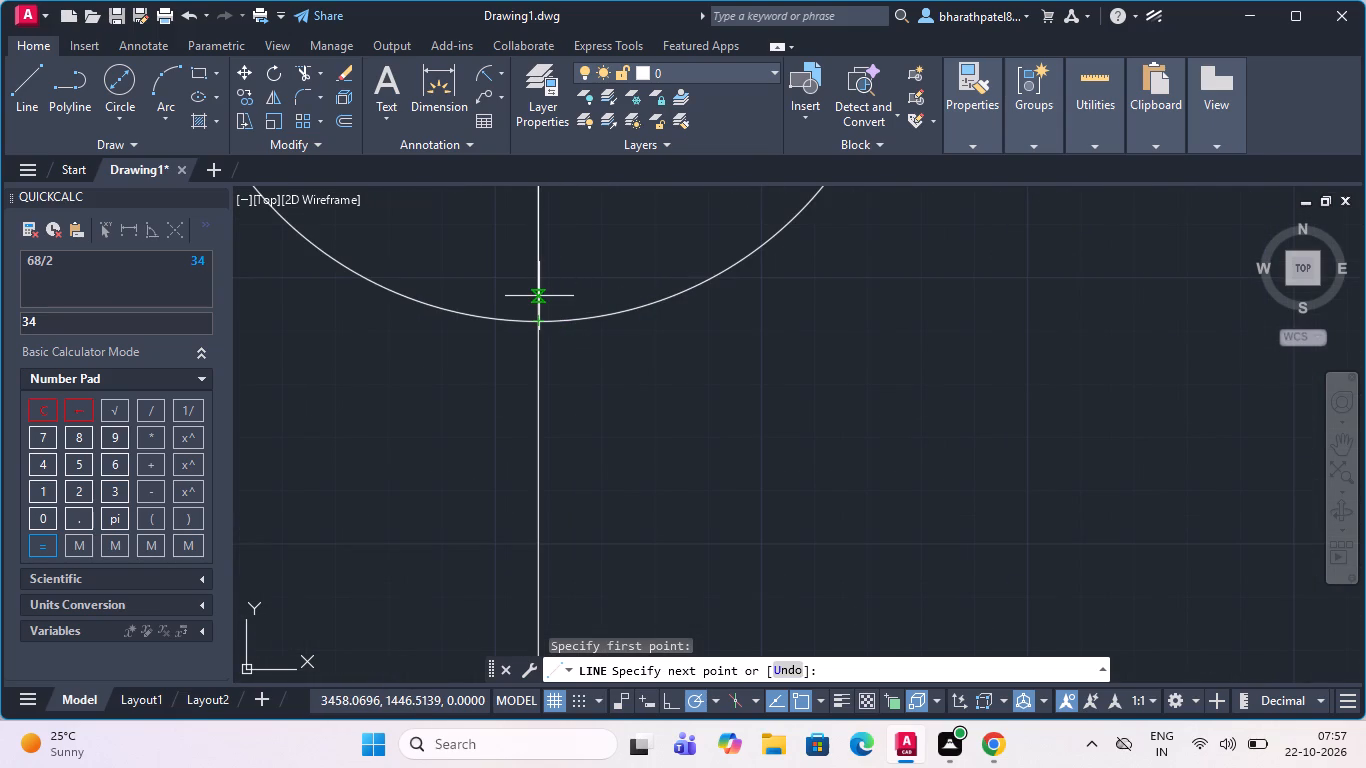
{"action": "key", "text": "6"}
{"action": "key", "text": "8"}
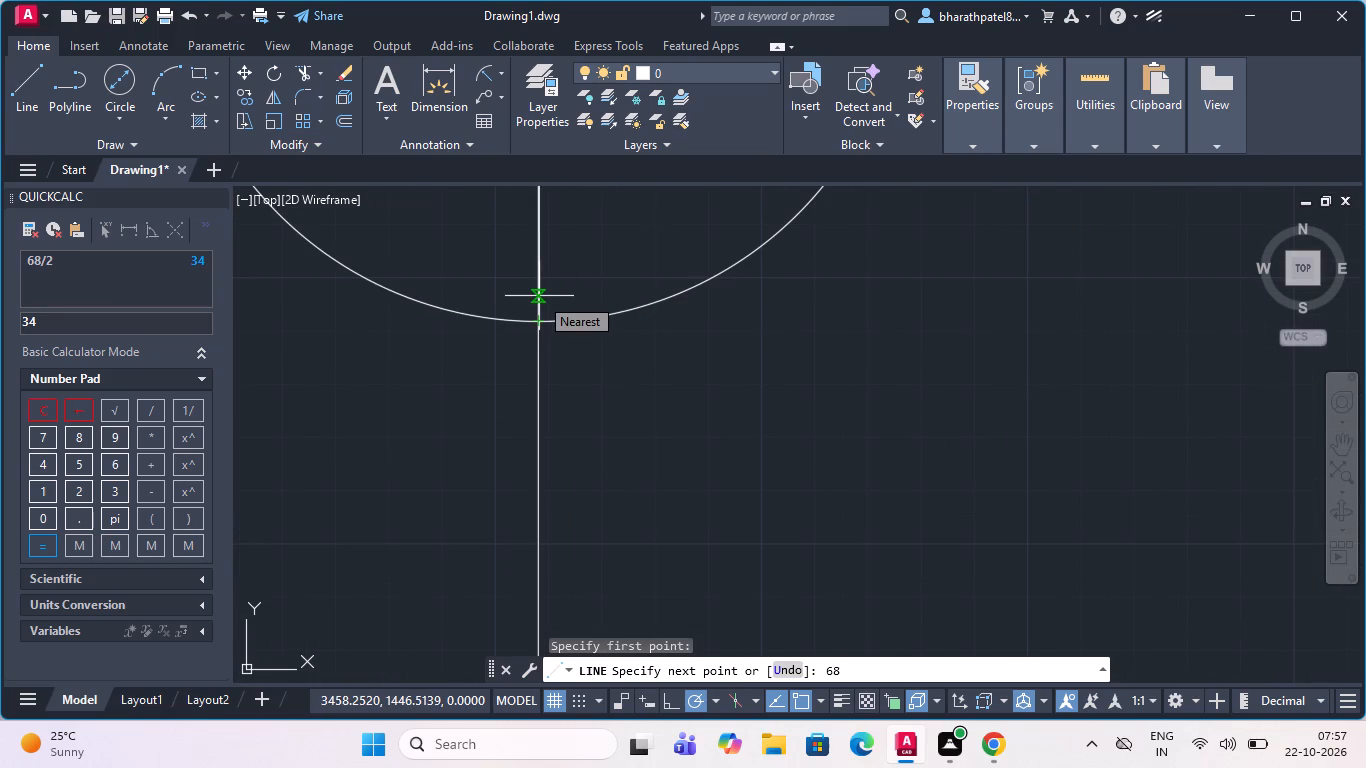
{"action": "key", "text": "Return"}
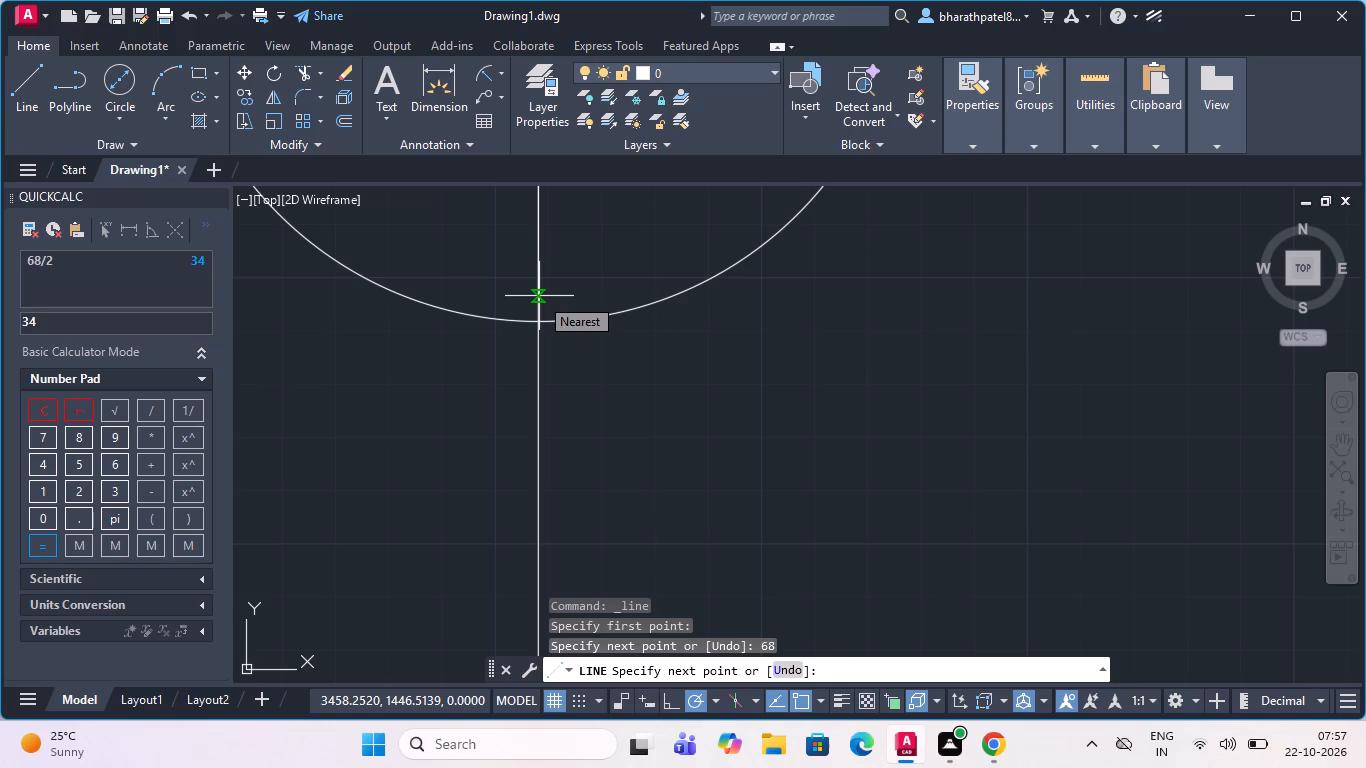
{"action": "scroll", "coordinate": [506, 271], "scroll_direction": "down", "scroll_amount": 3}
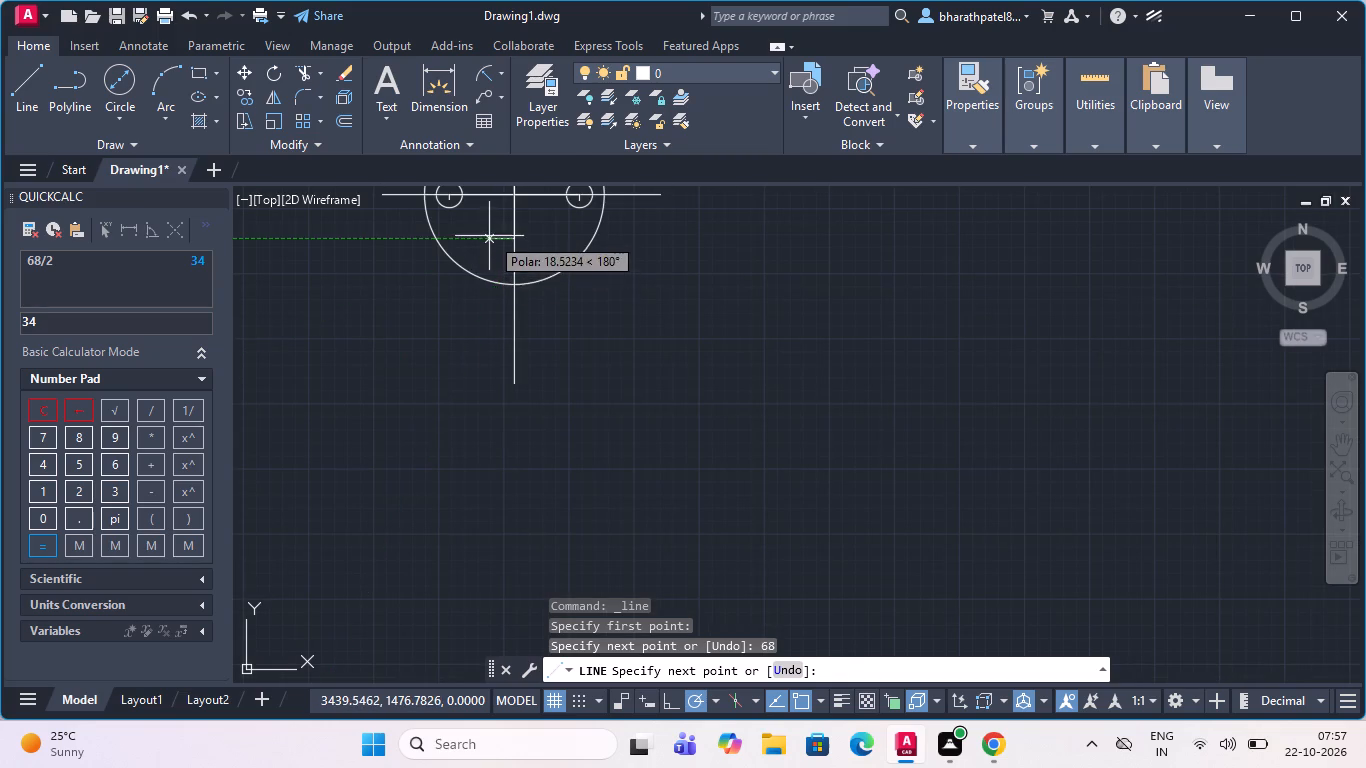
{"action": "scroll", "coordinate": [489, 236], "scroll_direction": "up", "scroll_amount": 3}
{"action": "left_click", "coordinate": [504, 245]}
{"action": "key", "text": "Escape"}
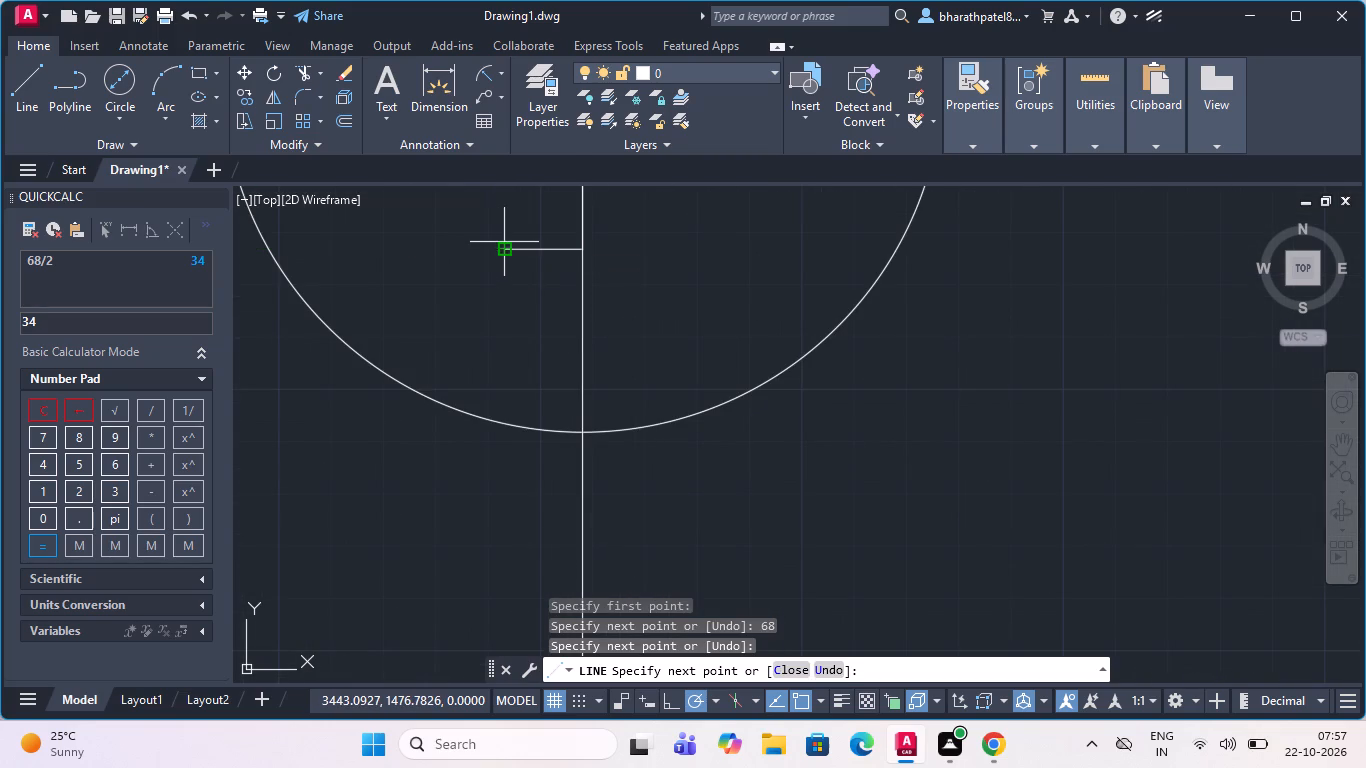
Check the vertical distance from the large circle's centre to the upper tick using a linear dimension, without placing it.
{"action": "scroll", "coordinate": [612, 372], "scroll_direction": "down", "scroll_amount": 2}
{"action": "scroll", "coordinate": [648, 166], "scroll_direction": "down", "scroll_amount": 3}
{"action": "scroll", "coordinate": [582, 321], "scroll_direction": "down", "scroll_amount": 3}
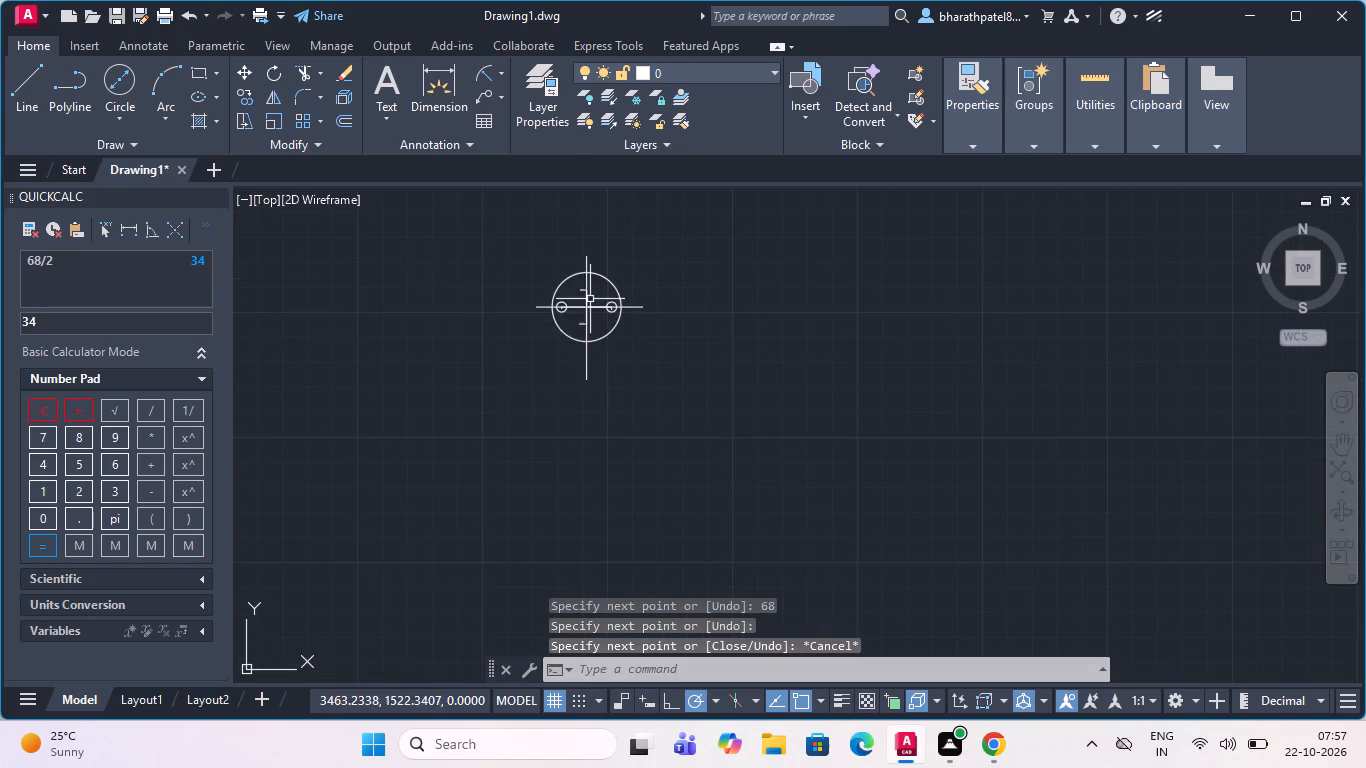
{"action": "scroll", "coordinate": [591, 297], "scroll_direction": "up", "scroll_amount": 4}
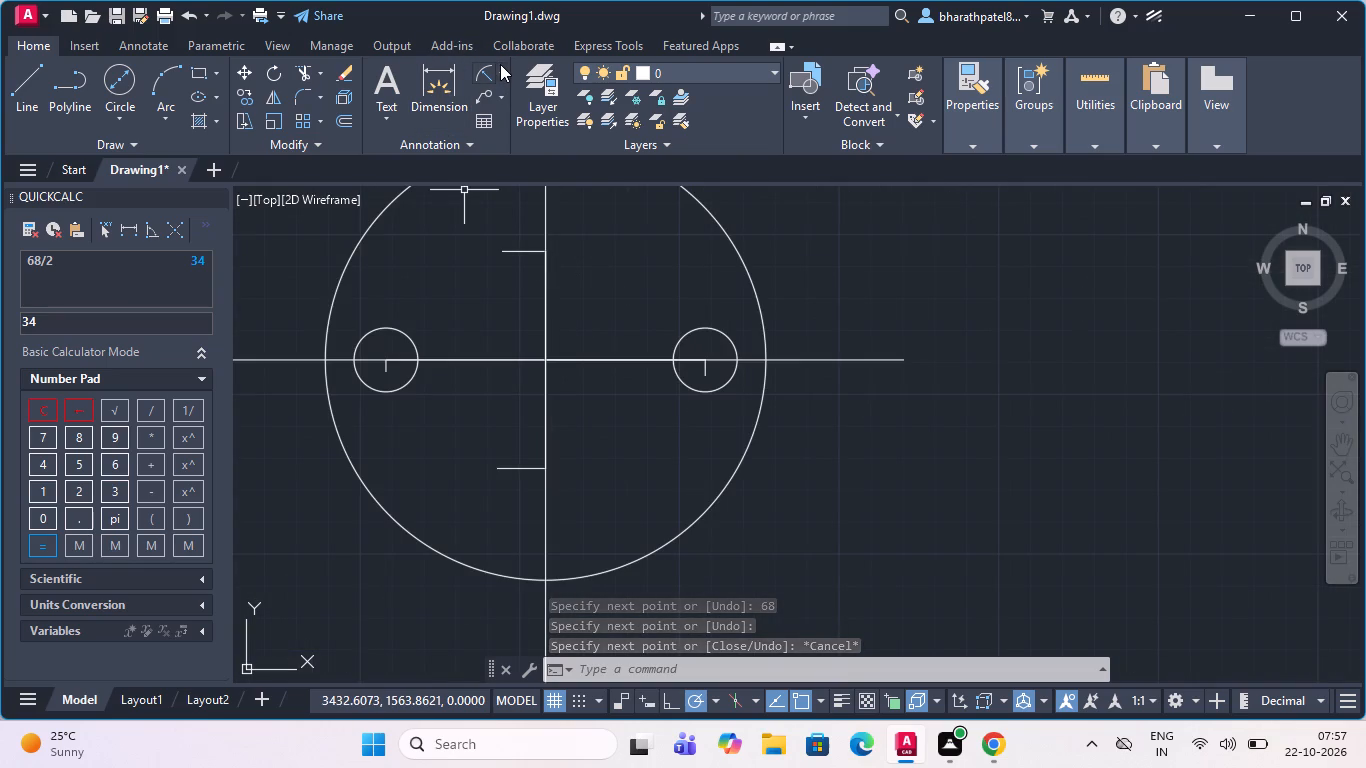
{"action": "left_click", "coordinate": [500, 64]}
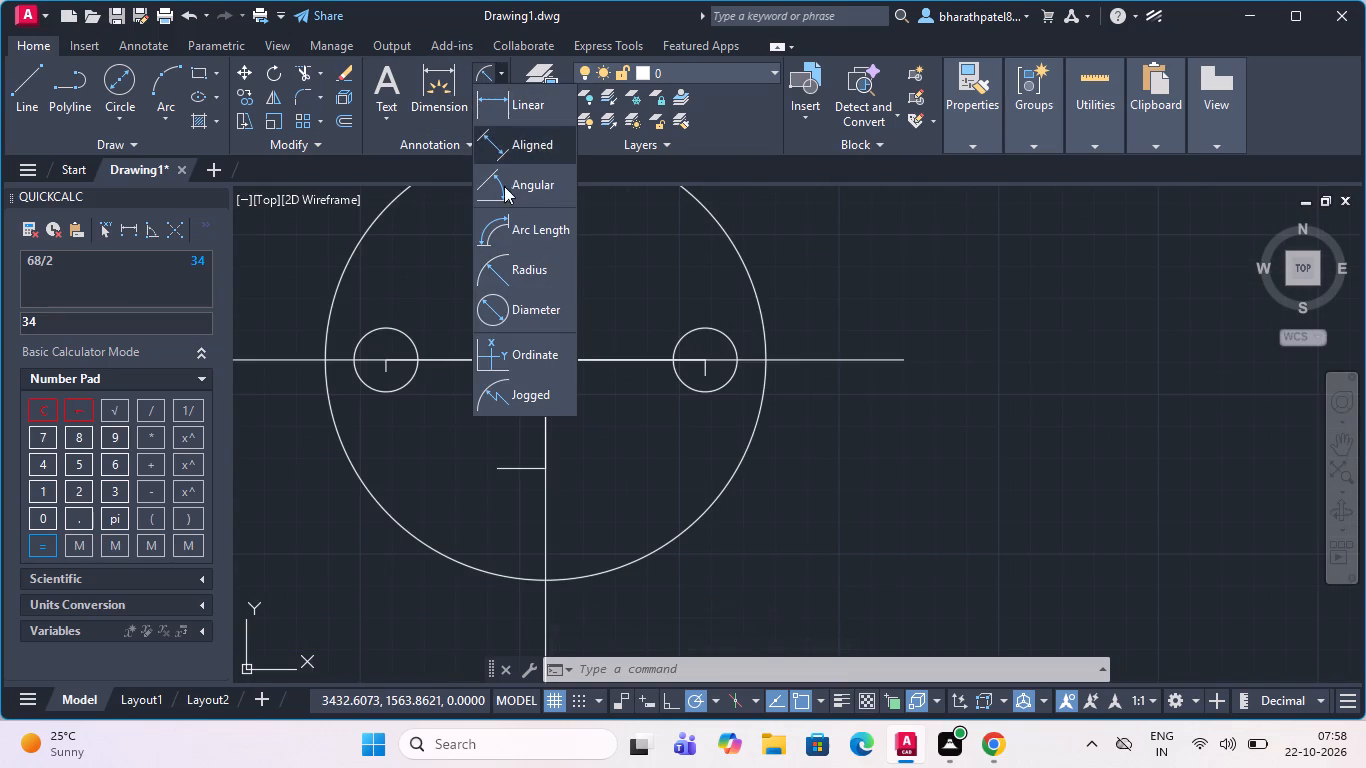
{"action": "left_click", "coordinate": [494, 115]}
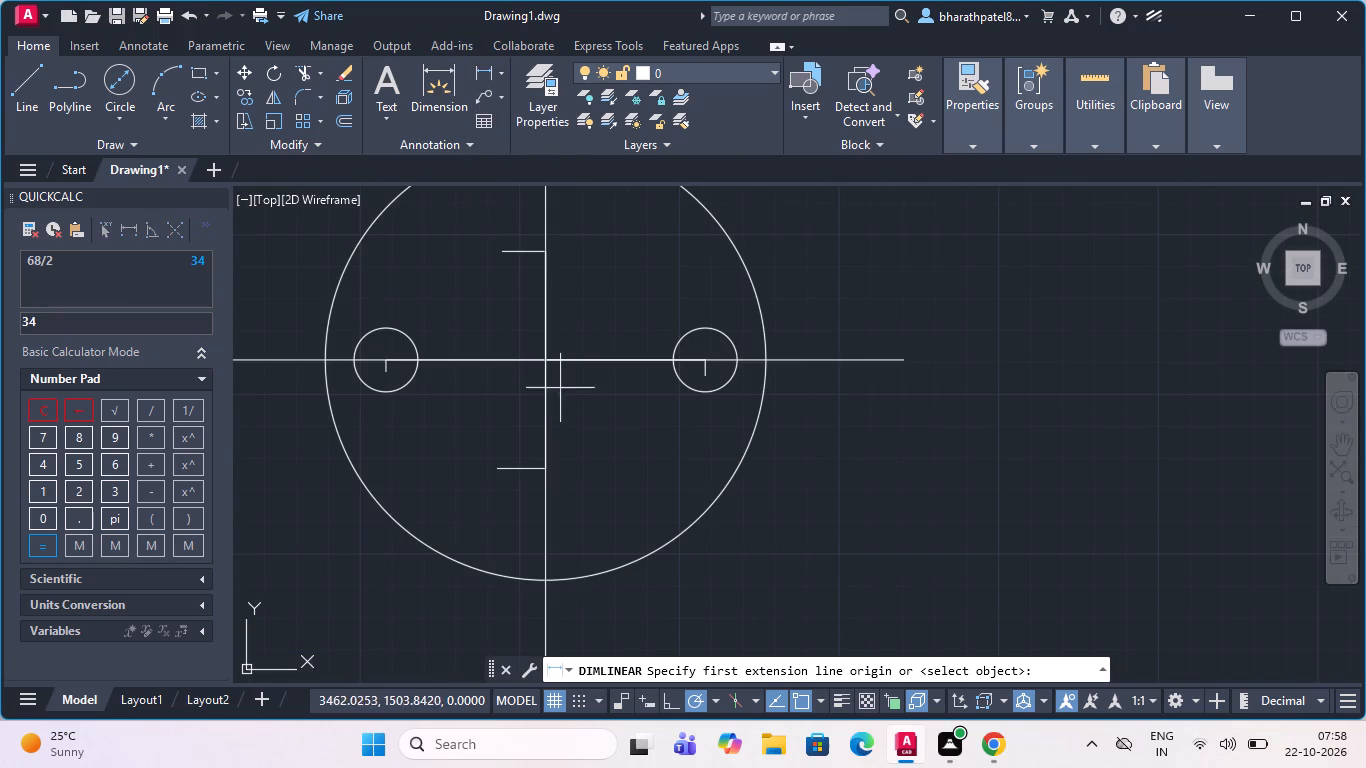
{"action": "left_click", "coordinate": [542, 358]}
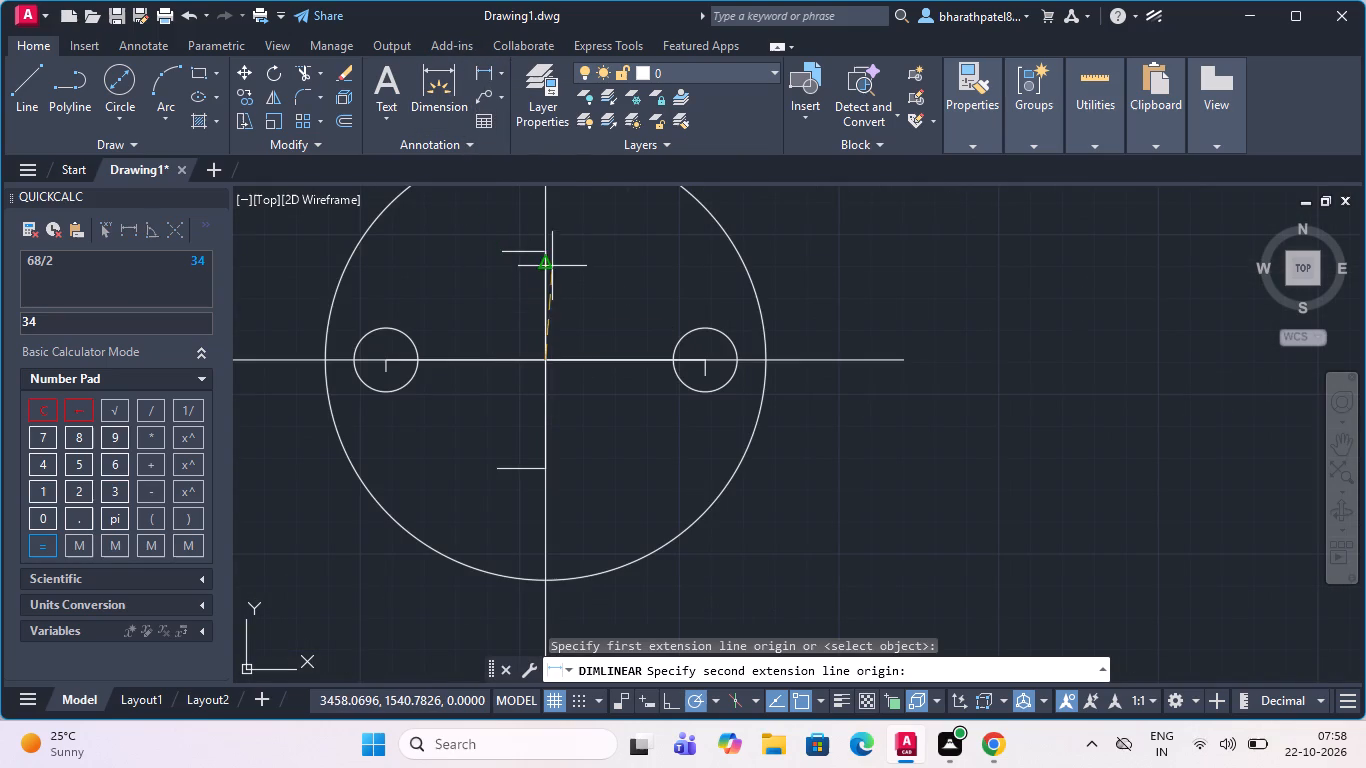
{"action": "scroll", "coordinate": [544, 246], "scroll_direction": "up", "scroll_amount": 2}
{"action": "left_click", "coordinate": [543, 262]}
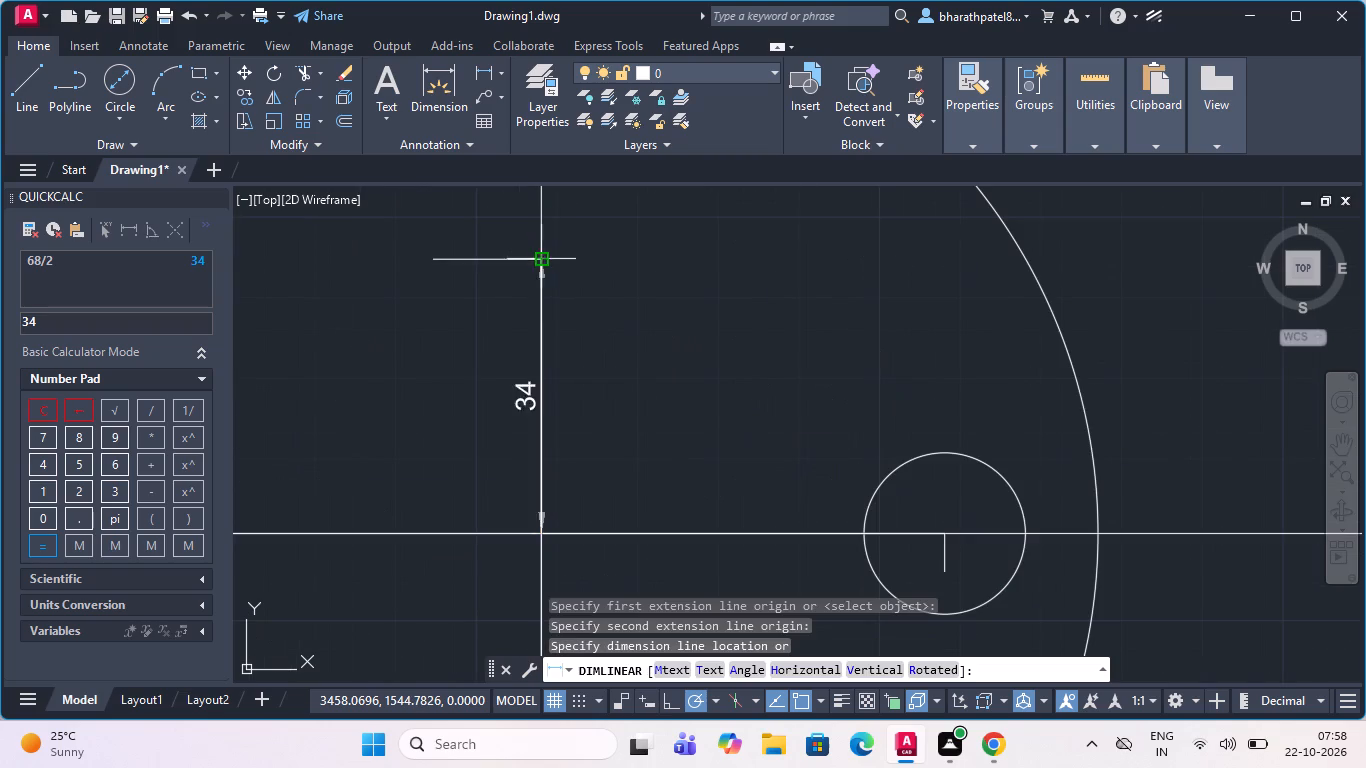
{"action": "key", "text": "Escape"}
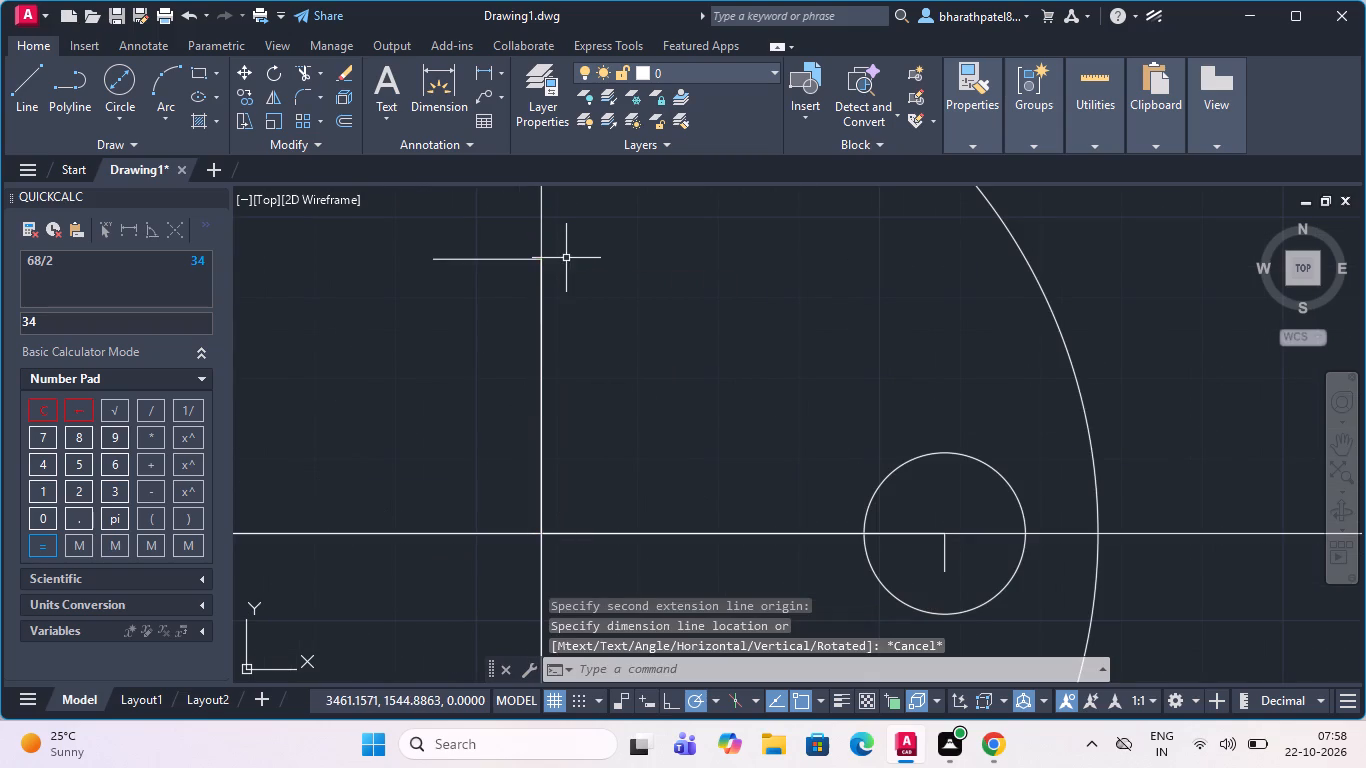
Check the vertical distance from the large circle's centre to the lower tick using a linear dimension, without placing it.
{"action": "left_click", "coordinate": [482, 73]}
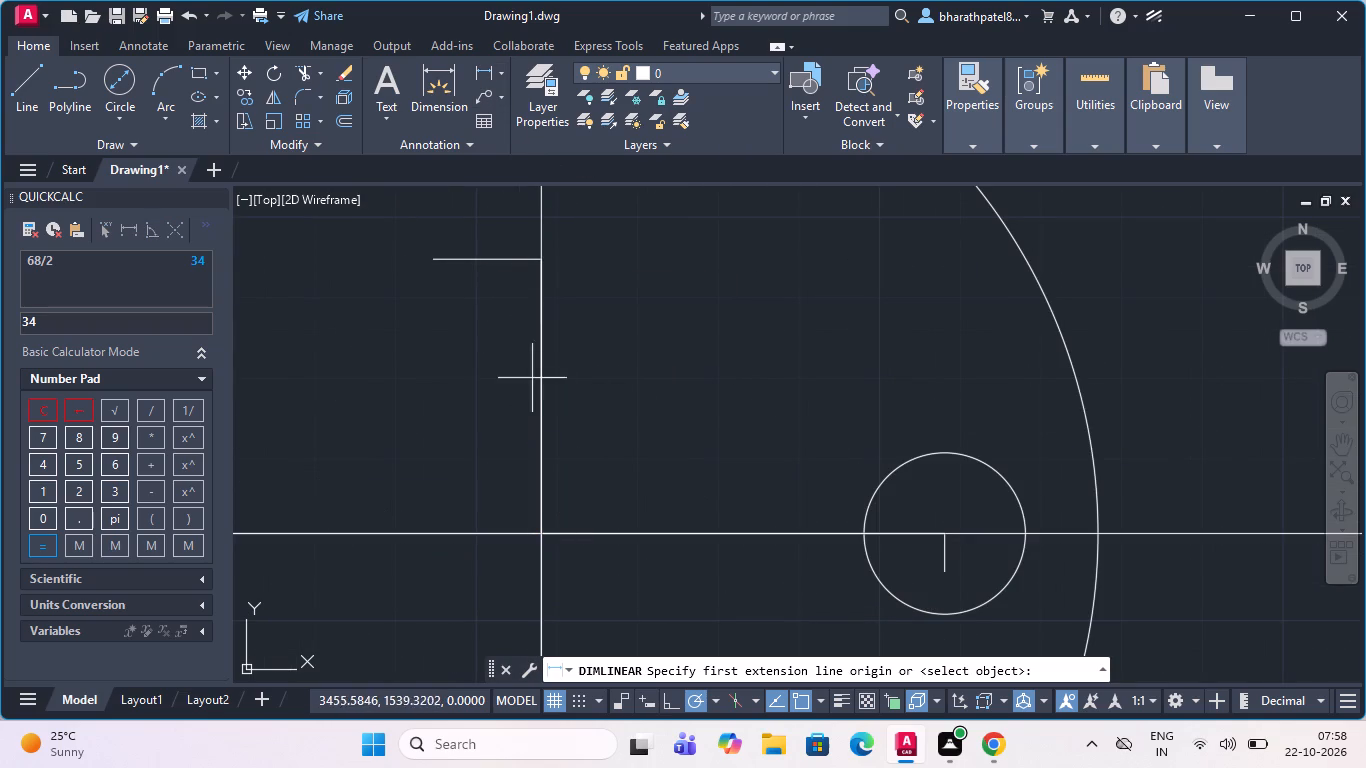
{"action": "left_click", "coordinate": [545, 534]}
{"action": "scroll", "coordinate": [547, 502], "scroll_direction": "down", "scroll_amount": 5}
{"action": "scroll", "coordinate": [537, 595], "scroll_direction": "up", "scroll_amount": 4}
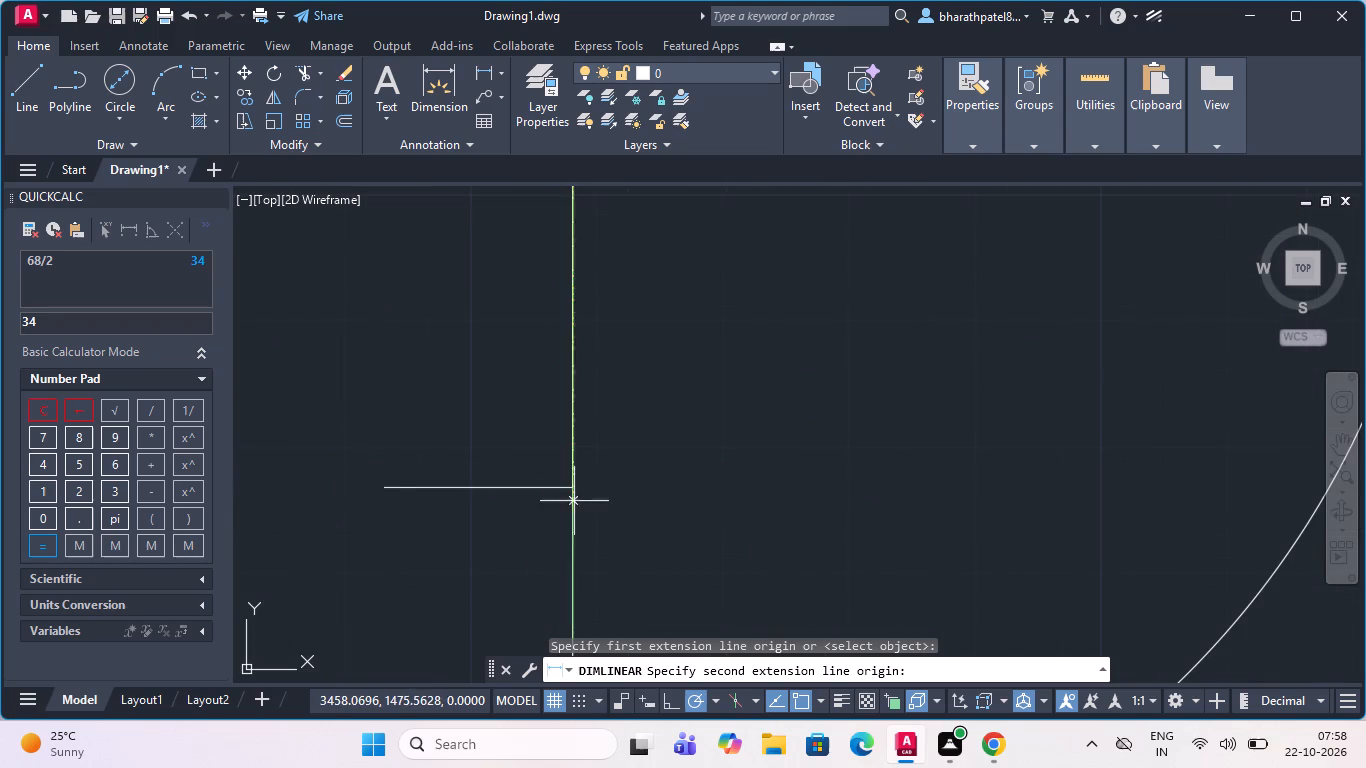
{"action": "left_click", "coordinate": [577, 484]}
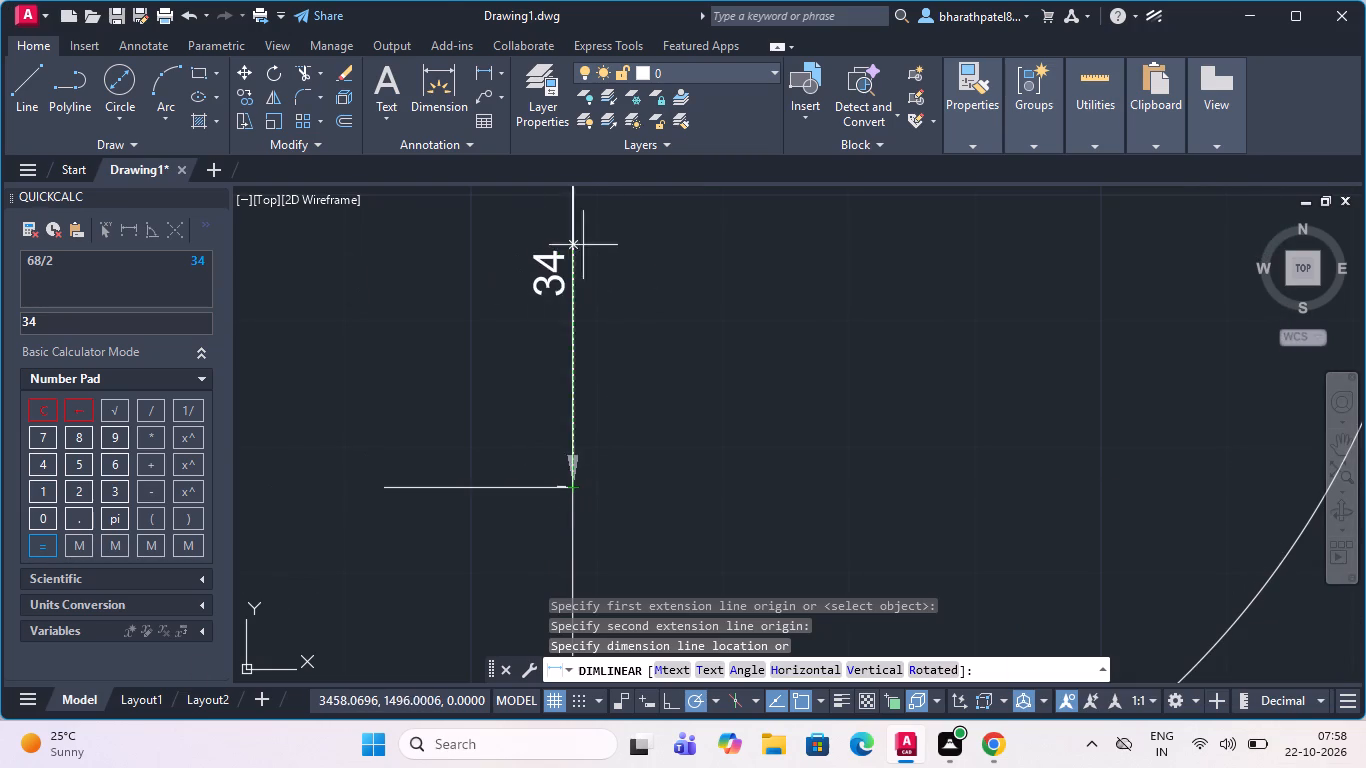
{"action": "scroll", "coordinate": [579, 374], "scroll_direction": "down", "scroll_amount": 4}
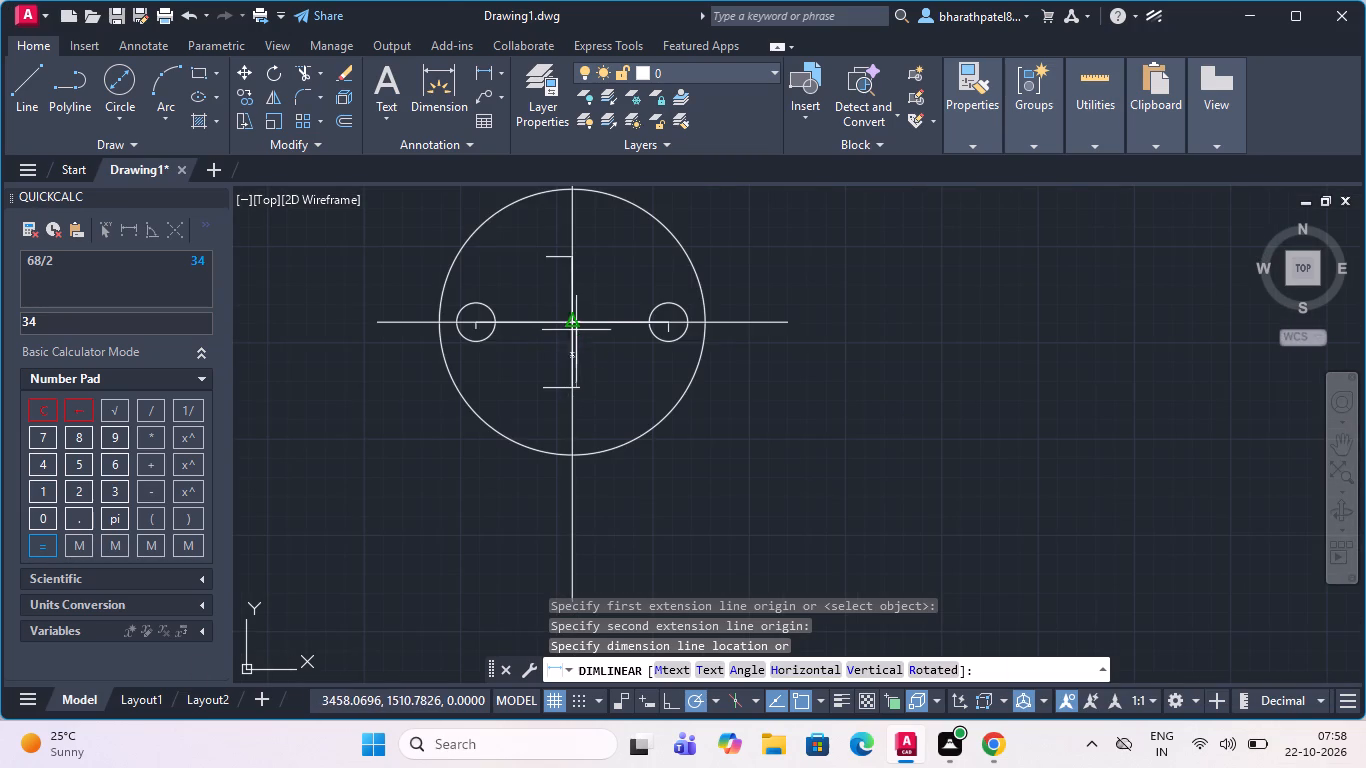
{"action": "key", "text": "Escape"}
Draw a circle of radius 25 centred where the lower tick meets the vertical centre line.
{"action": "scroll", "coordinate": [577, 329], "scroll_direction": "down", "scroll_amount": 2}
{"action": "scroll", "coordinate": [569, 290], "scroll_direction": "up", "scroll_amount": 3}
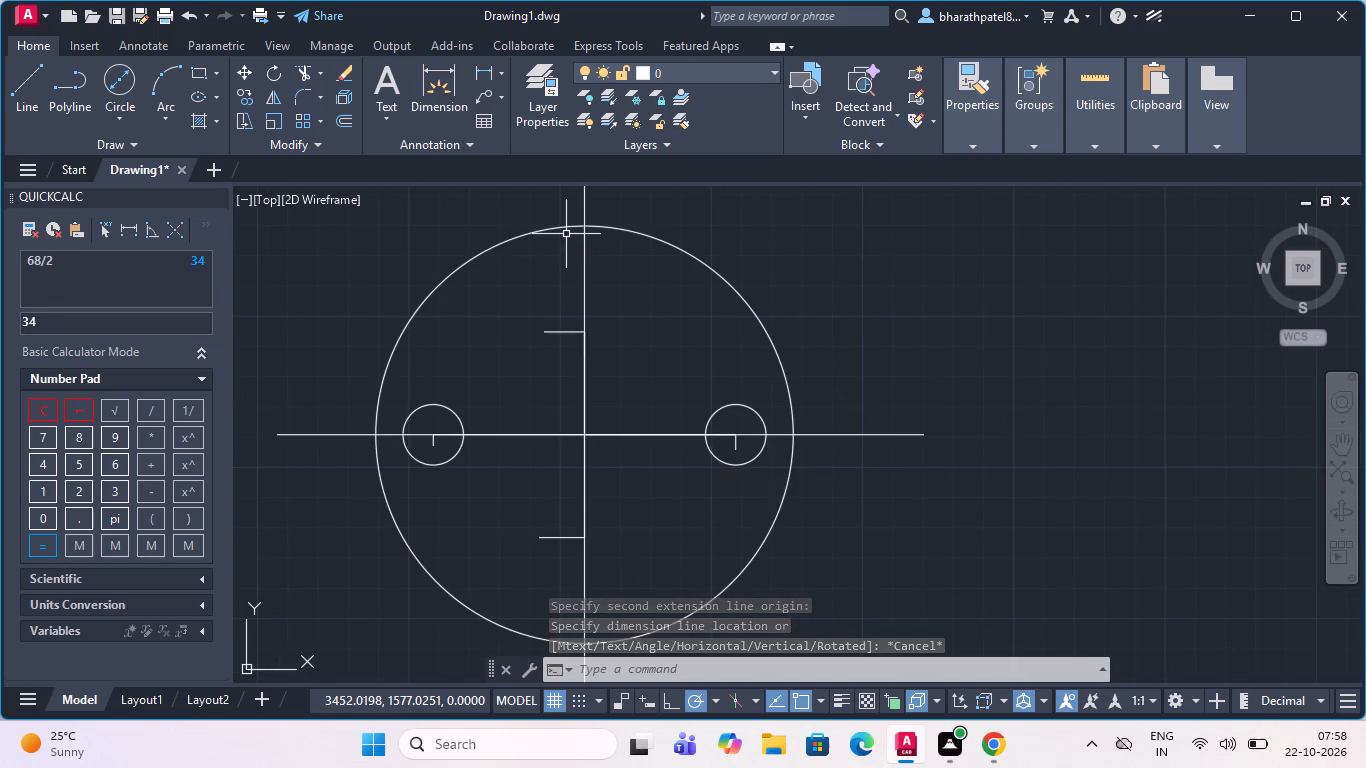
{"action": "scroll", "coordinate": [568, 238], "scroll_direction": "down", "scroll_amount": 1}
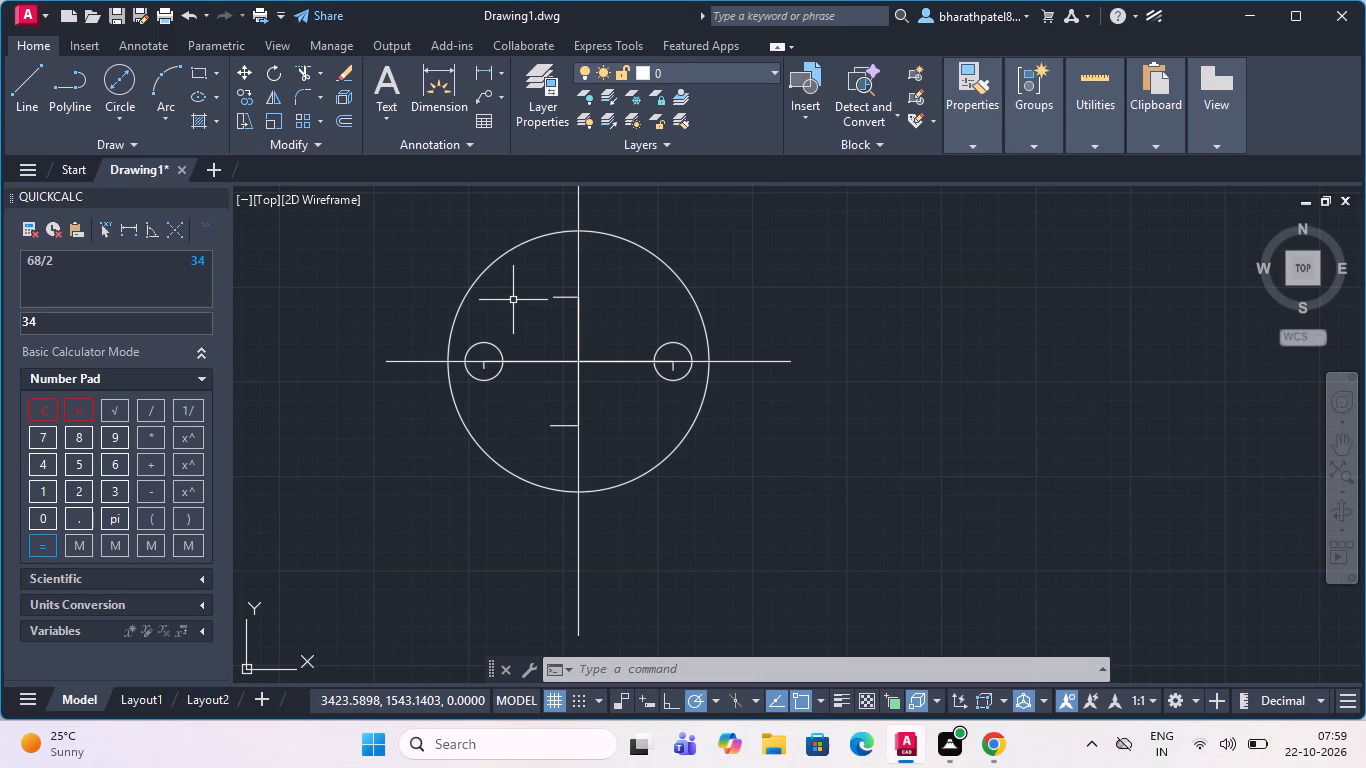
{"action": "scroll", "coordinate": [520, 295], "scroll_direction": "down", "scroll_amount": 2}
{"action": "scroll", "coordinate": [490, 256], "scroll_direction": "up", "scroll_amount": 2}
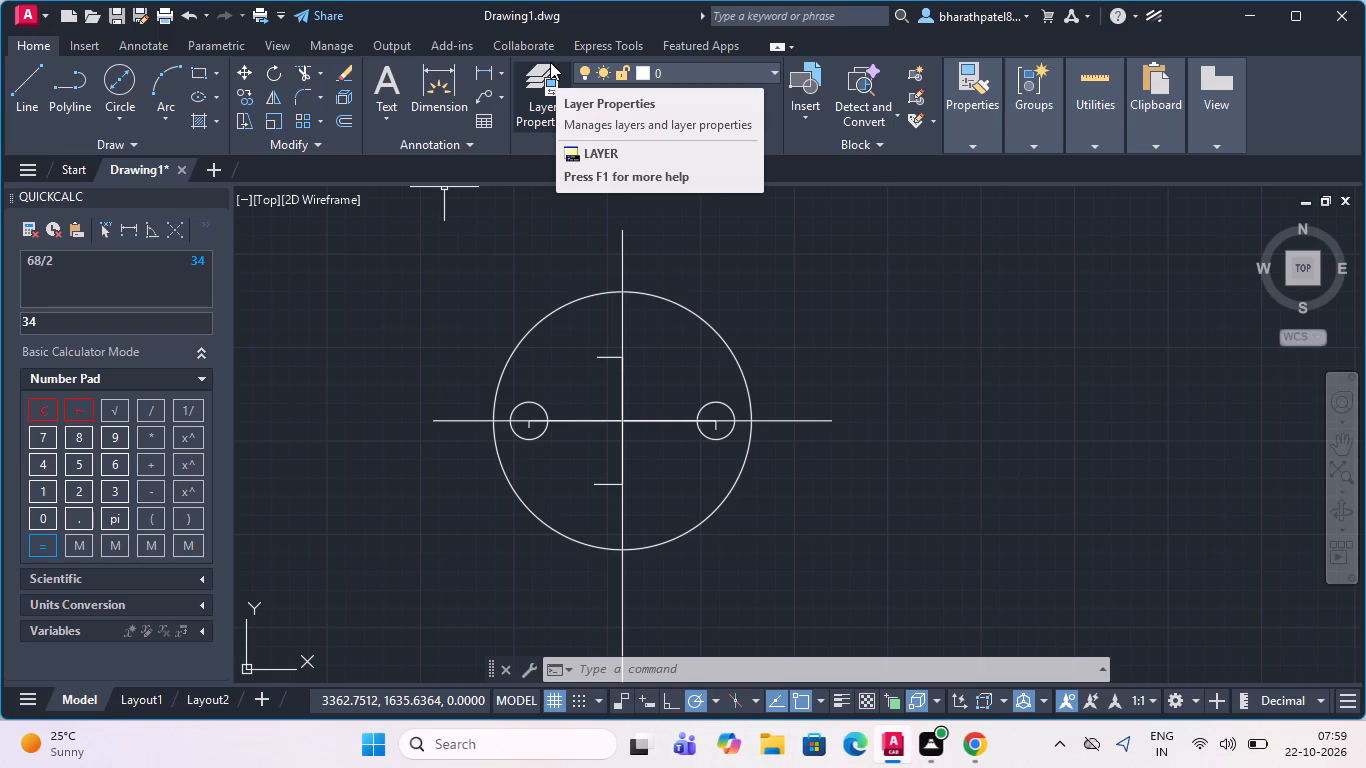
{"action": "left_click", "coordinate": [120, 113]}
{"action": "left_click", "coordinate": [145, 152]}
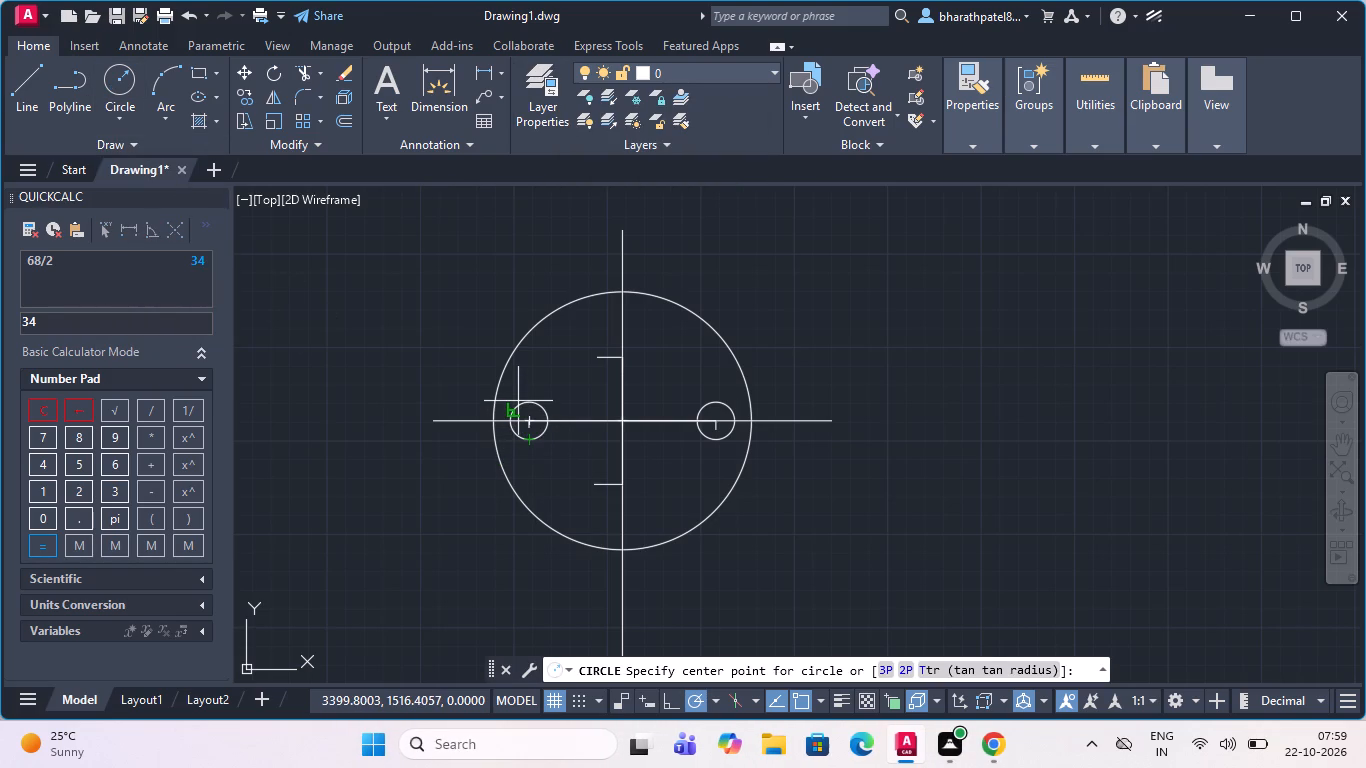
{"action": "scroll", "coordinate": [627, 496], "scroll_direction": "up", "scroll_amount": 3}
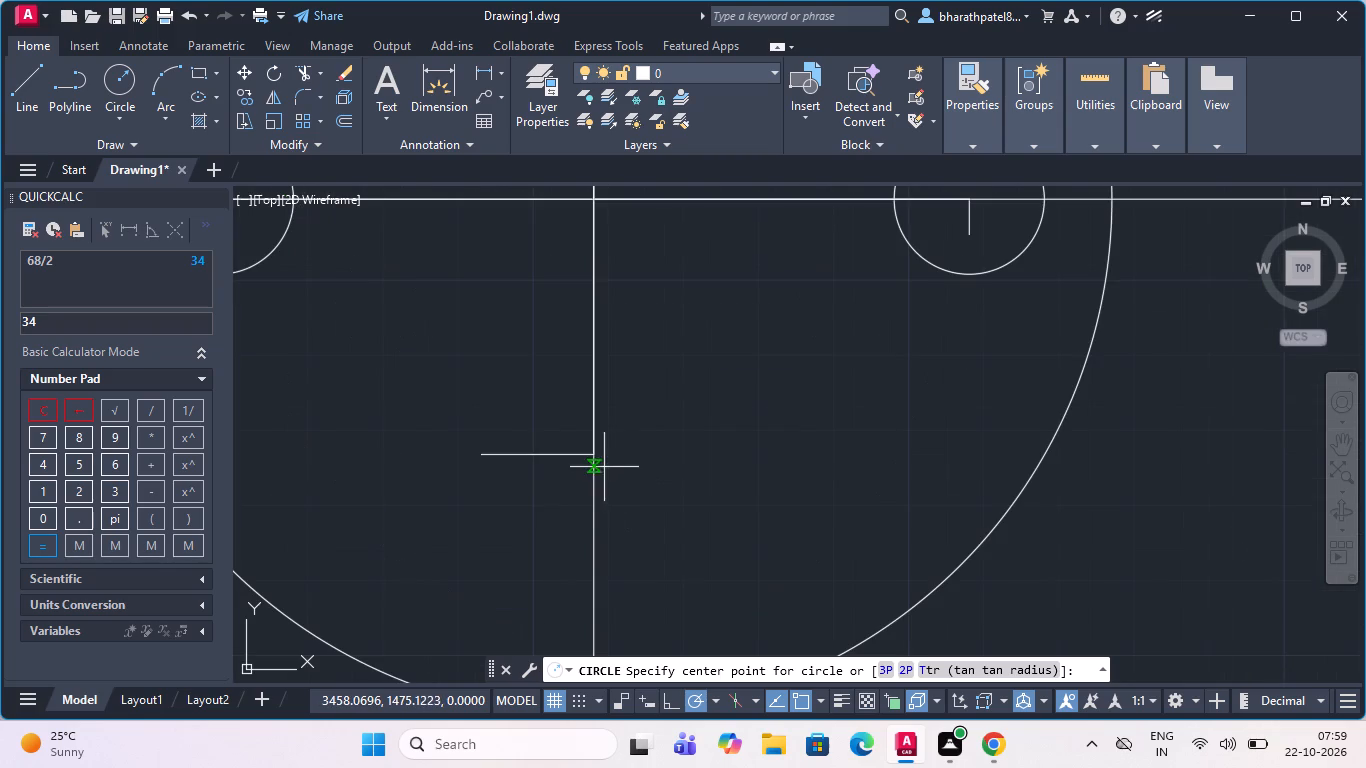
{"action": "left_click_drag", "start_coordinate": [594, 456], "coordinate": [621, 458]}
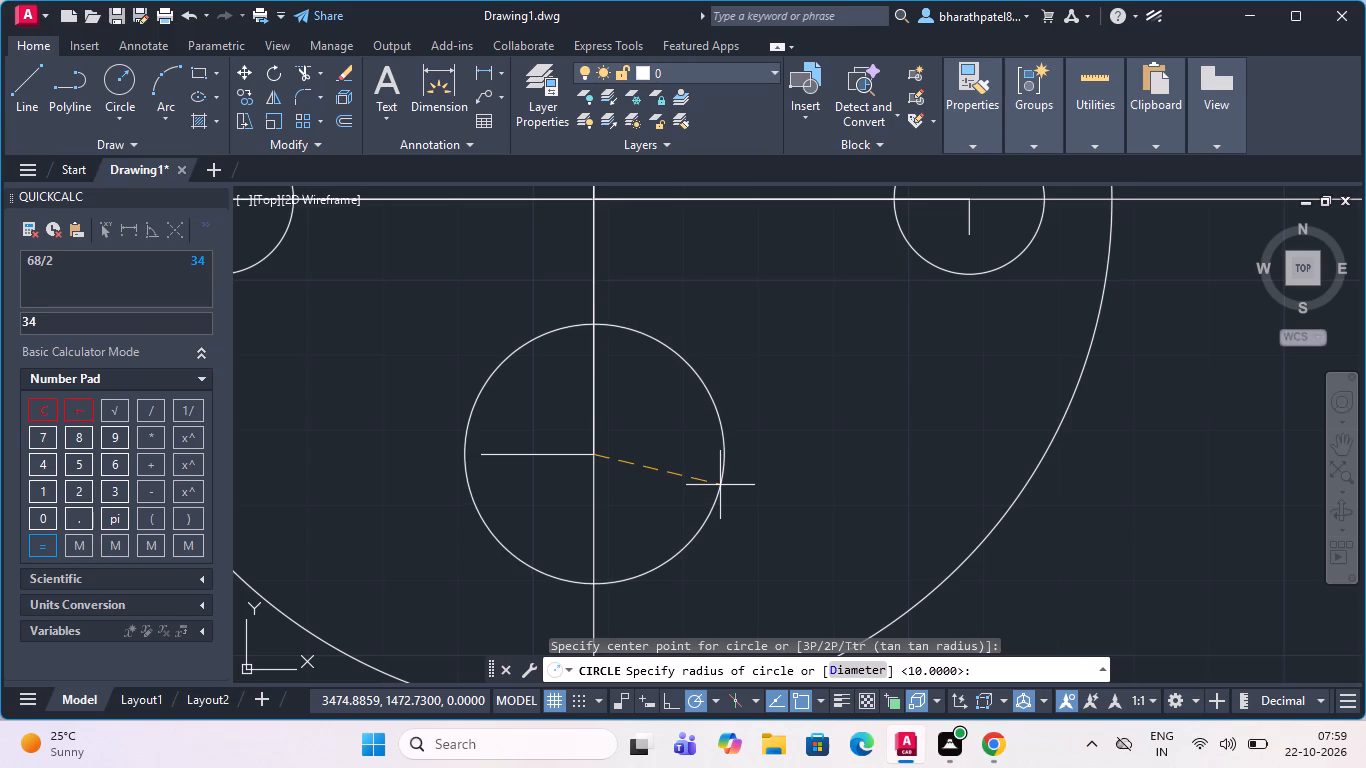
{"action": "type", "text": "25"}
{"action": "key", "text": "Return"}
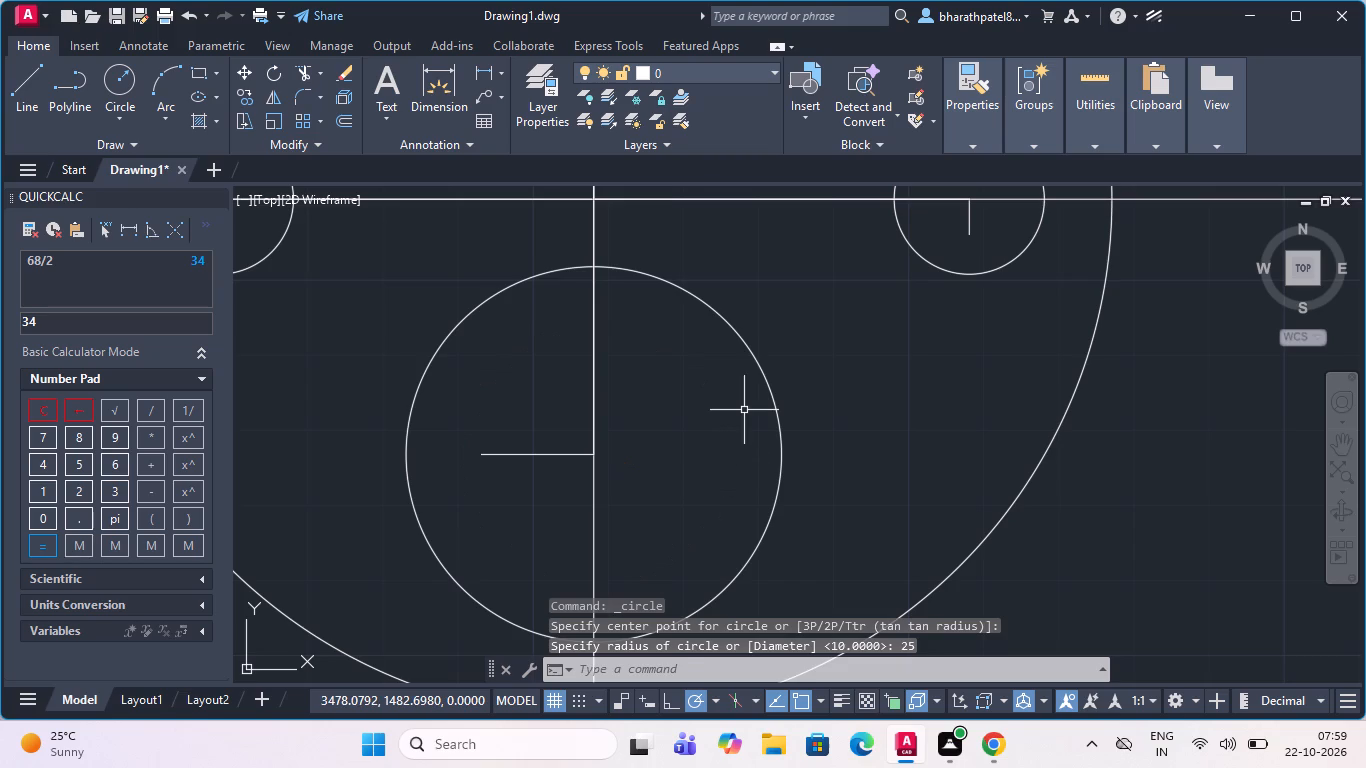
Draw a concentric circle of radius 30 around the radius-25 circle, centred at the lower tick's right end.
{"action": "scroll", "coordinate": [744, 410], "scroll_direction": "down", "scroll_amount": 2}
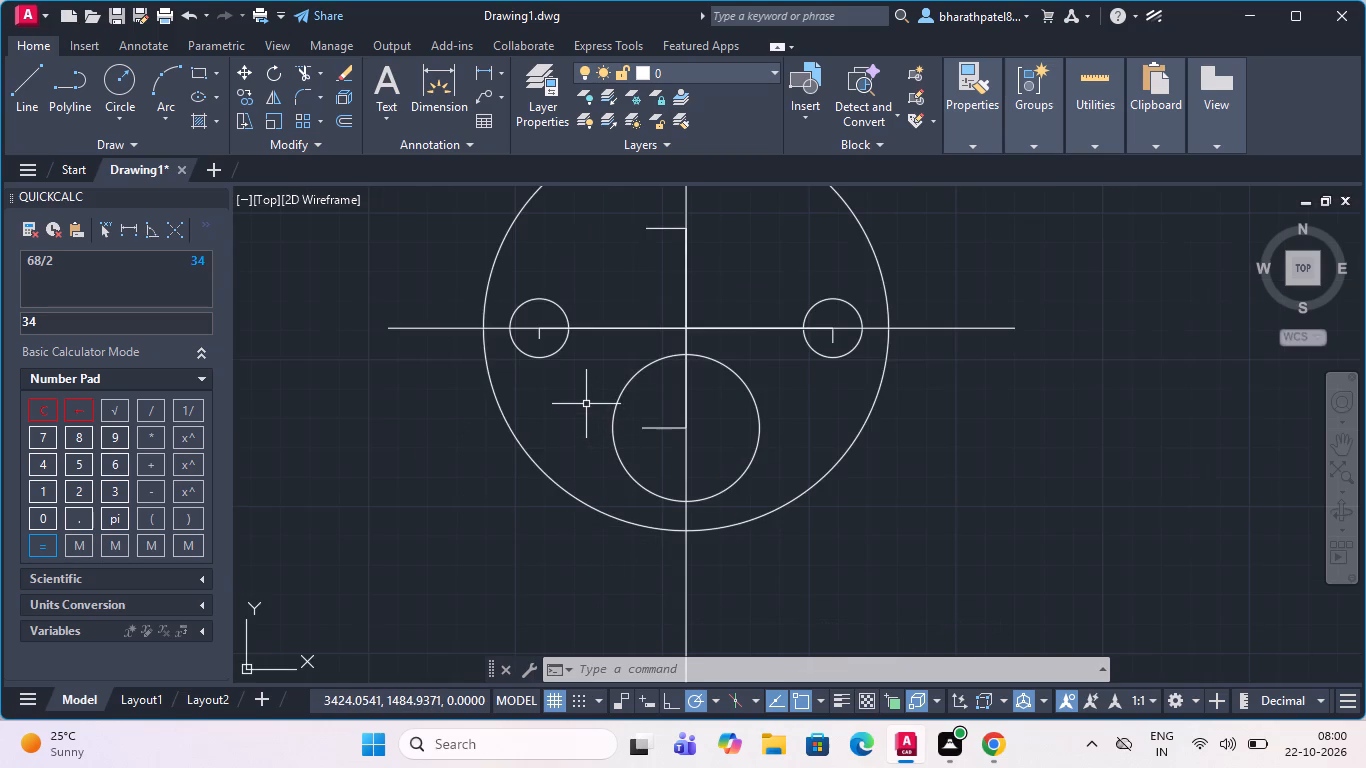
{"action": "left_click", "coordinate": [103, 74]}
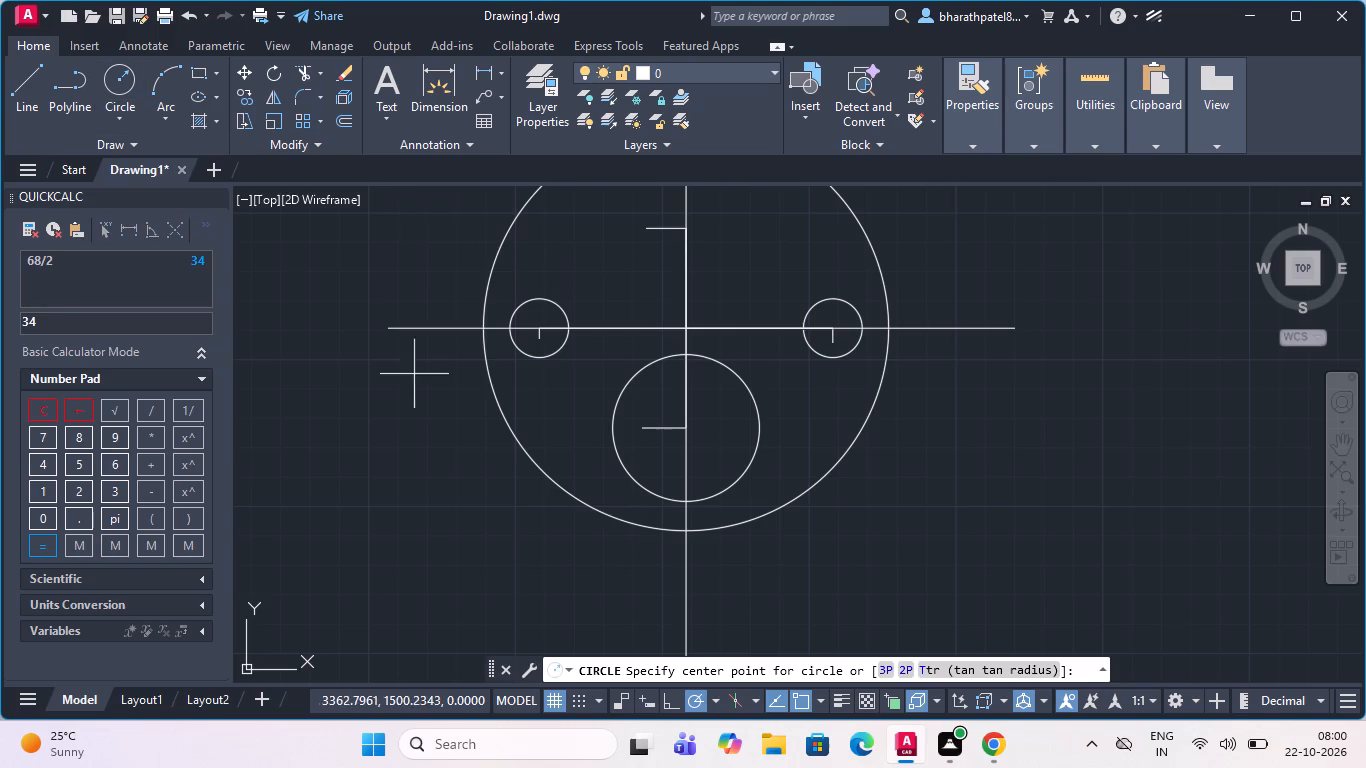
{"action": "scroll", "coordinate": [414, 395], "scroll_direction": "down", "scroll_amount": 3}
{"action": "scroll", "coordinate": [492, 430], "scroll_direction": "up", "scroll_amount": 2}
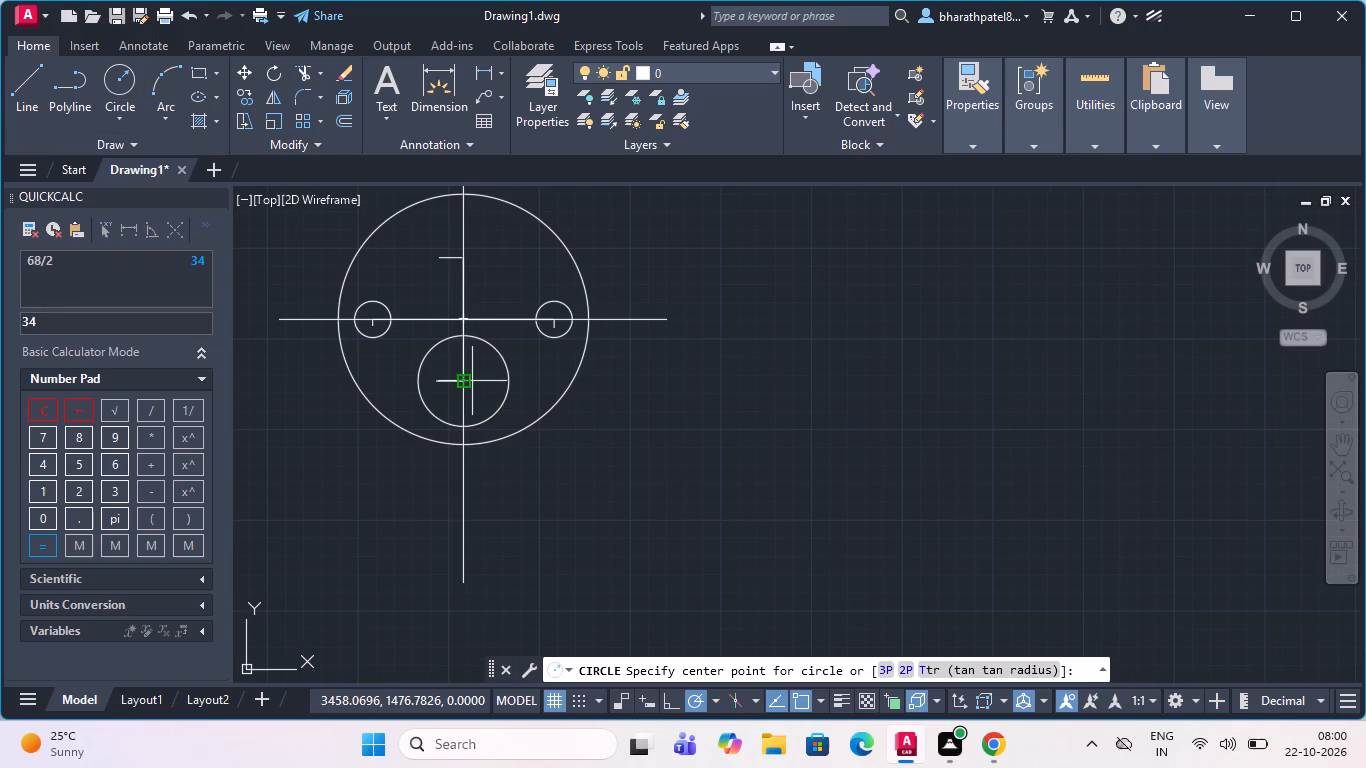
{"action": "left_click", "coordinate": [472, 380]}
{"action": "scroll", "coordinate": [470, 401], "scroll_direction": "down", "scroll_amount": 2}
{"action": "scroll", "coordinate": [312, 390], "scroll_direction": "up", "scroll_amount": 2}
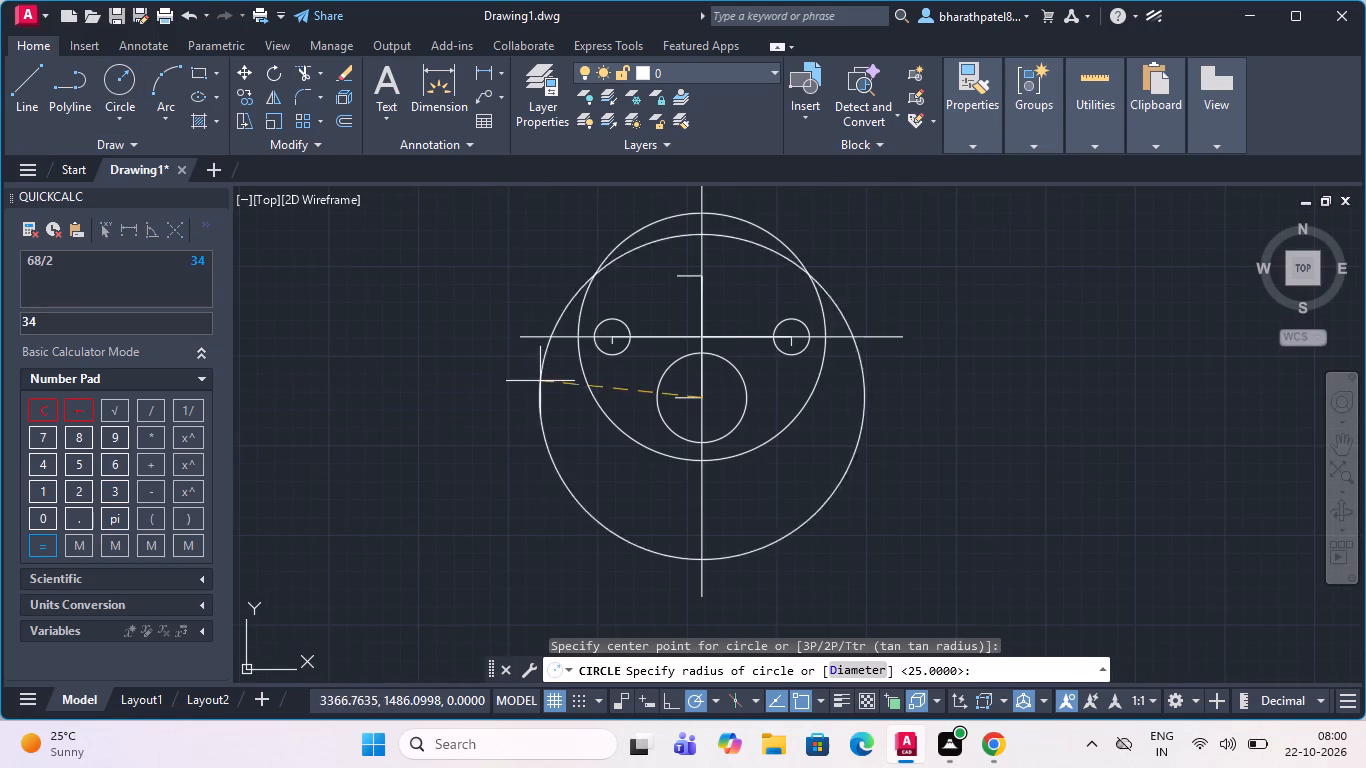
{"action": "scroll", "coordinate": [721, 420], "scroll_direction": "up", "scroll_amount": 3}
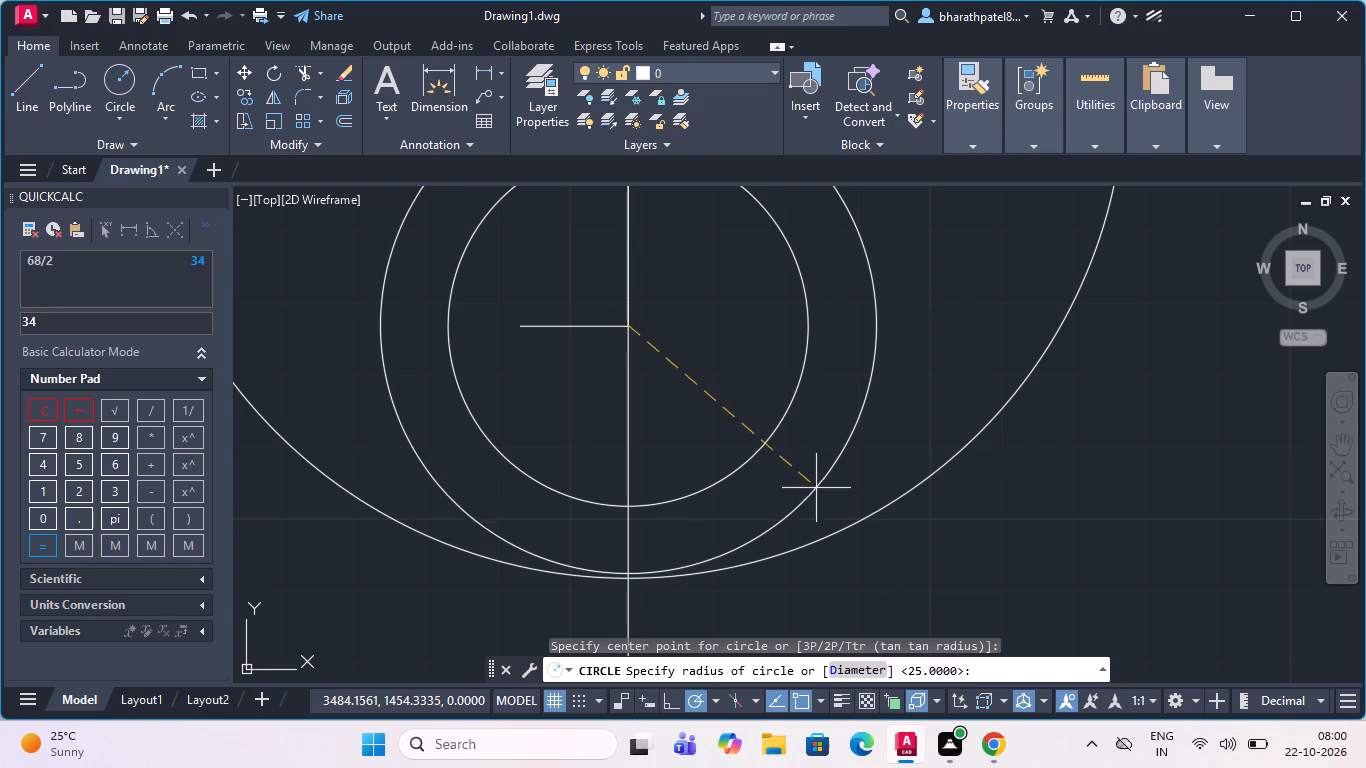
{"action": "scroll", "coordinate": [621, 345], "scroll_direction": "up", "scroll_amount": 4}
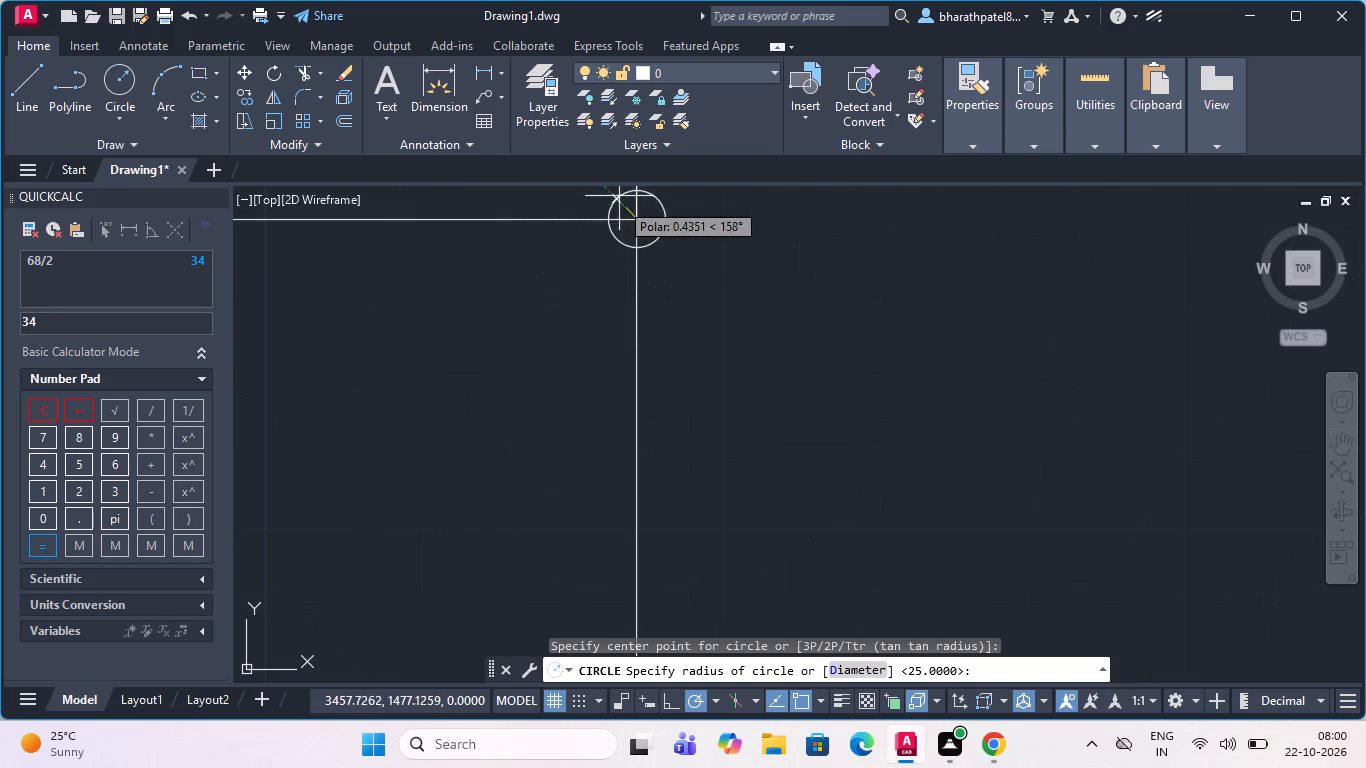
{"action": "scroll", "coordinate": [632, 213], "scroll_direction": "up", "scroll_amount": 5}
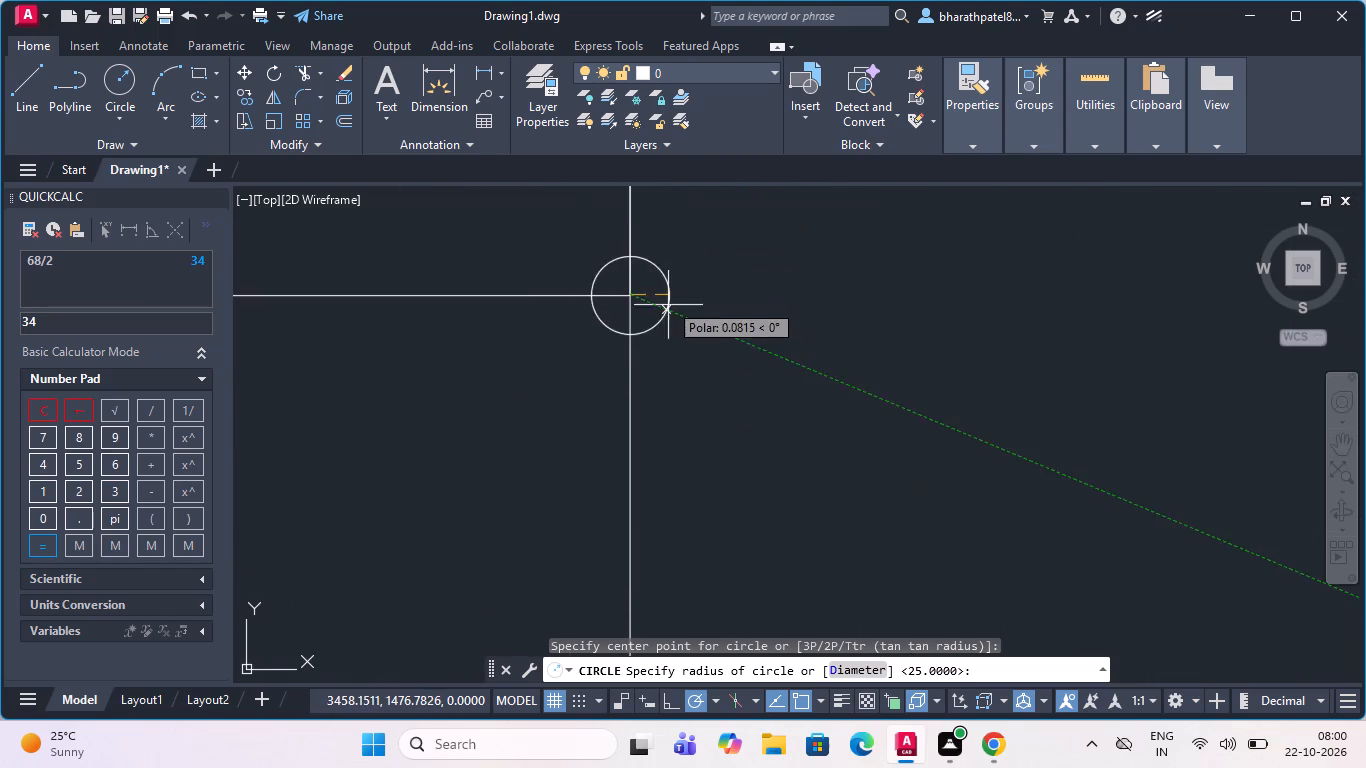
{"action": "scroll", "coordinate": [614, 306], "scroll_direction": "up", "scroll_amount": 5}
{"action": "scroll", "coordinate": [621, 287], "scroll_direction": "down", "scroll_amount": 3}
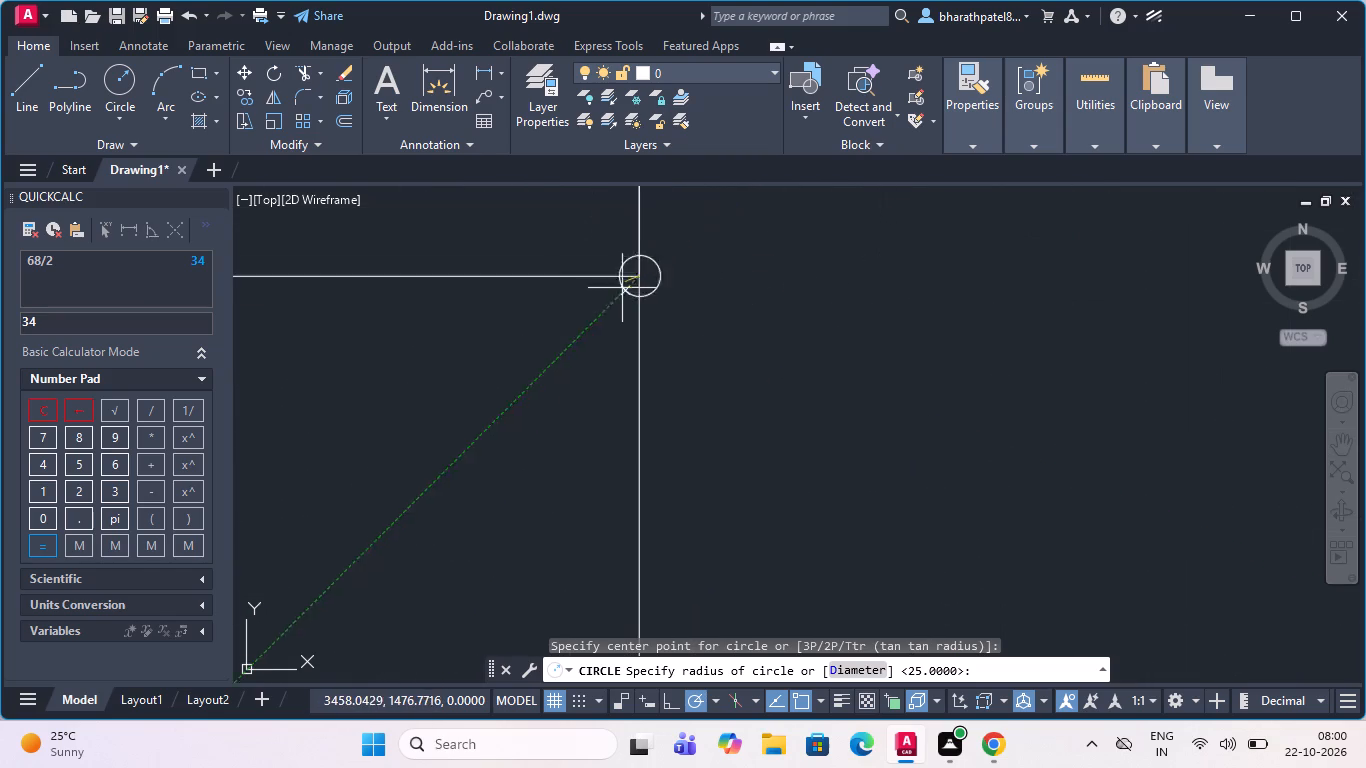
{"action": "scroll", "coordinate": [625, 287], "scroll_direction": "down", "scroll_amount": 13}
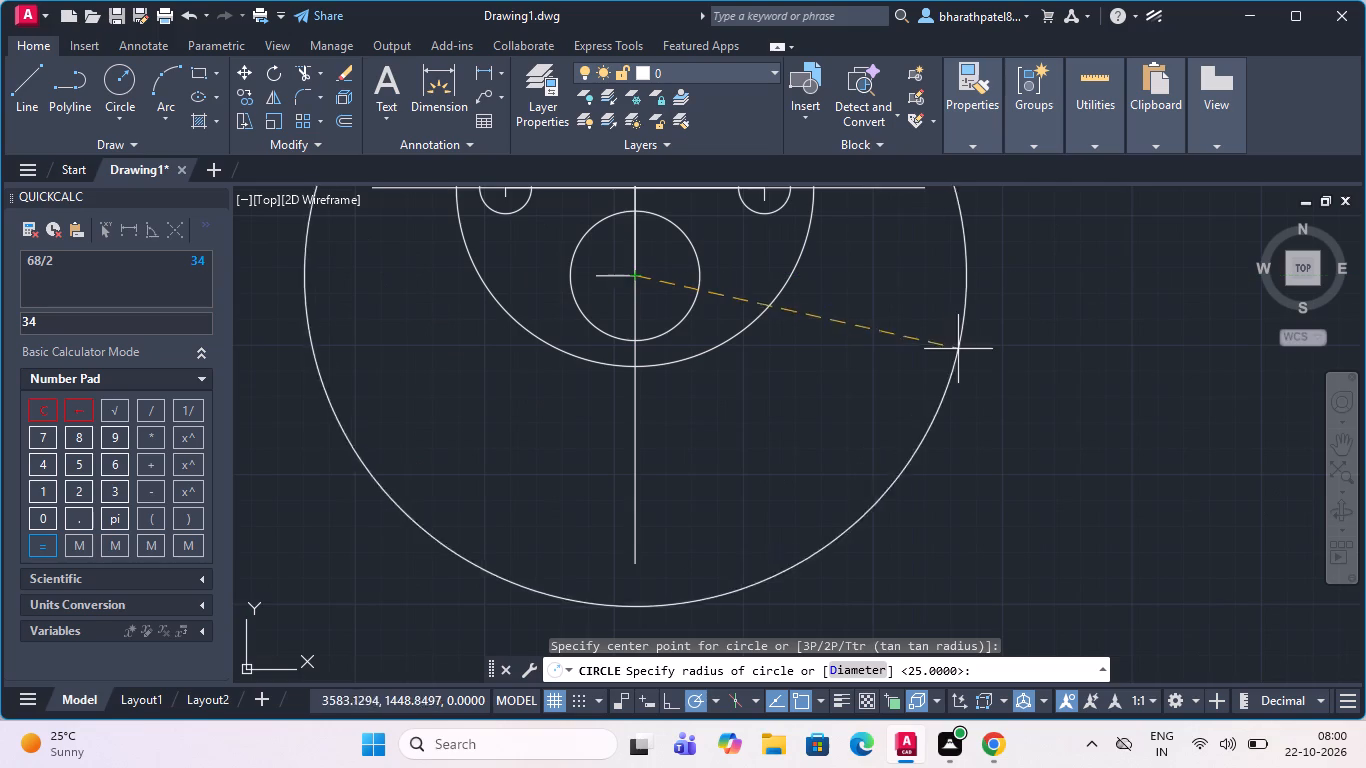
{"action": "type", "text": "30"}
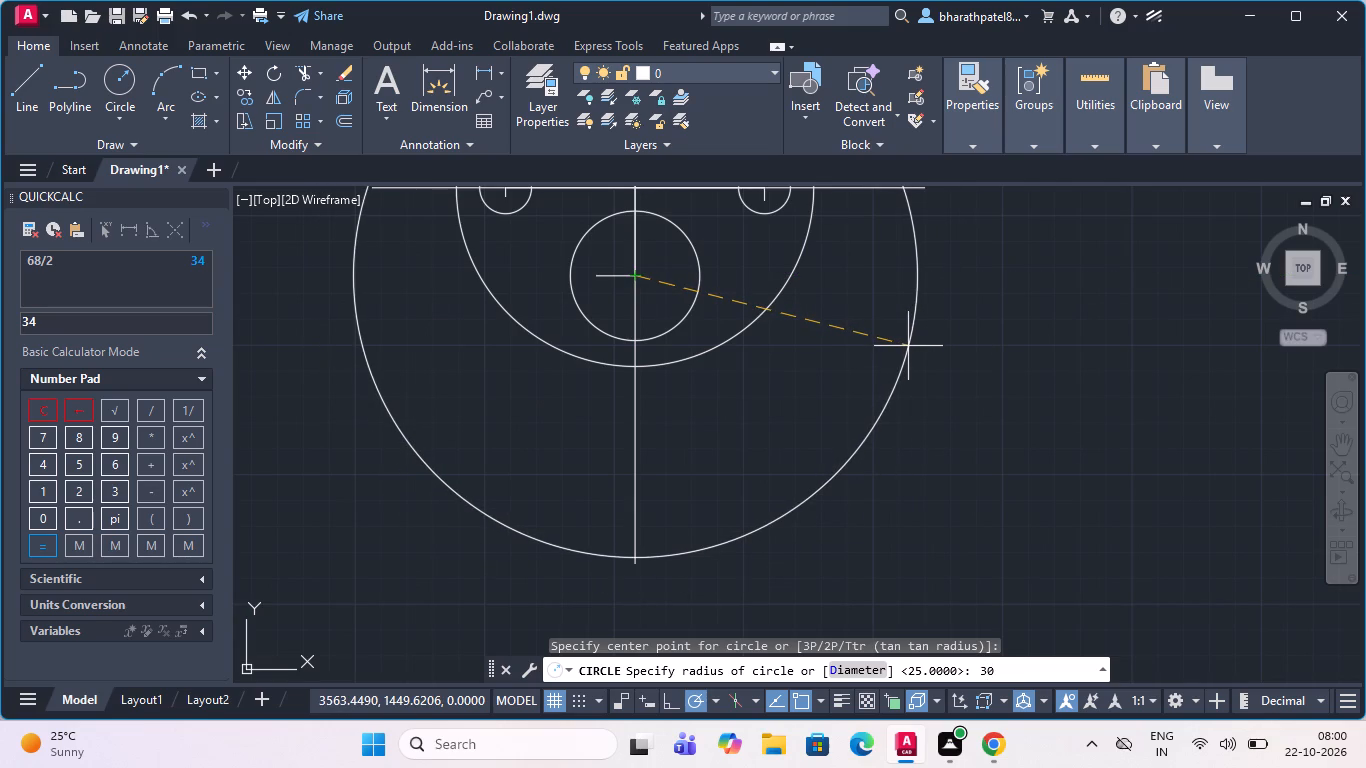
{"action": "key", "text": "Return"}
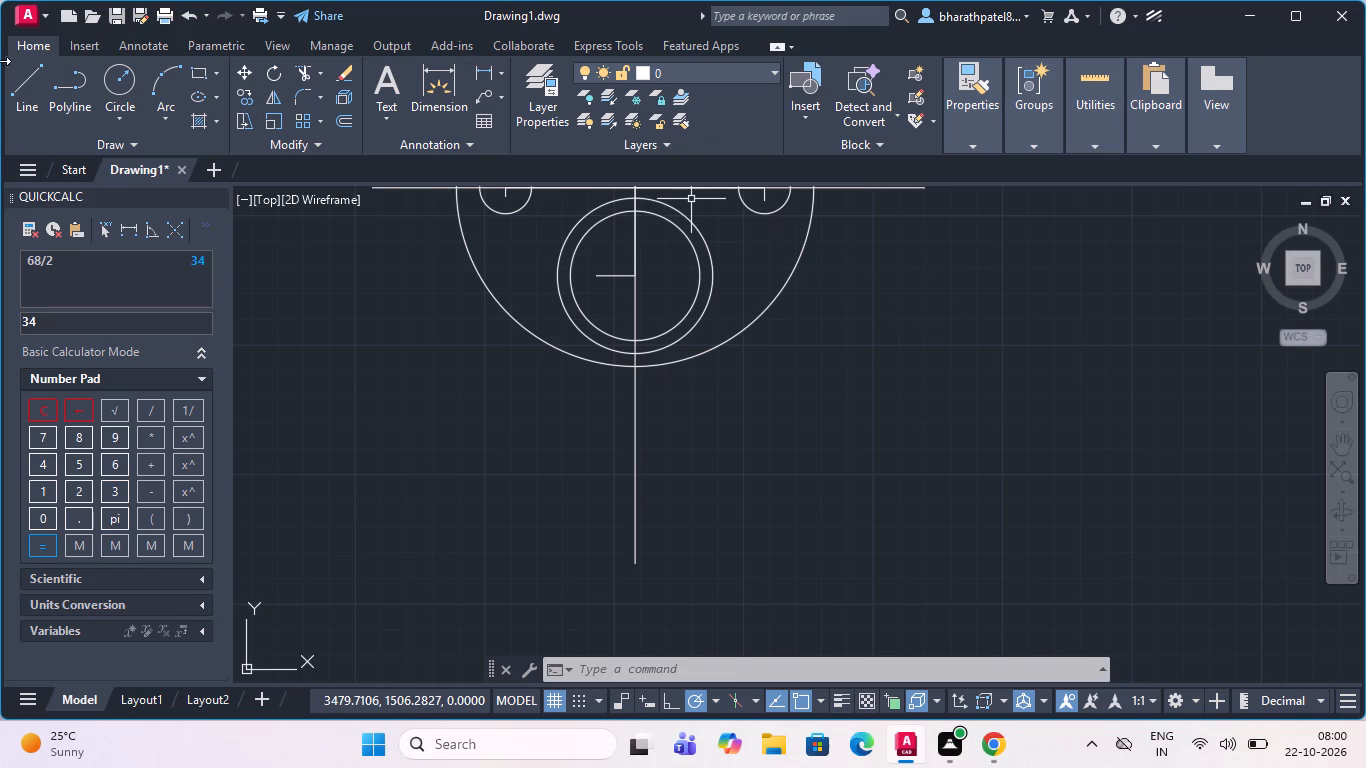
Draw a third concentric circle of radius 35 centred at the lower tick's right end.
{"action": "left_click", "coordinate": [116, 84]}
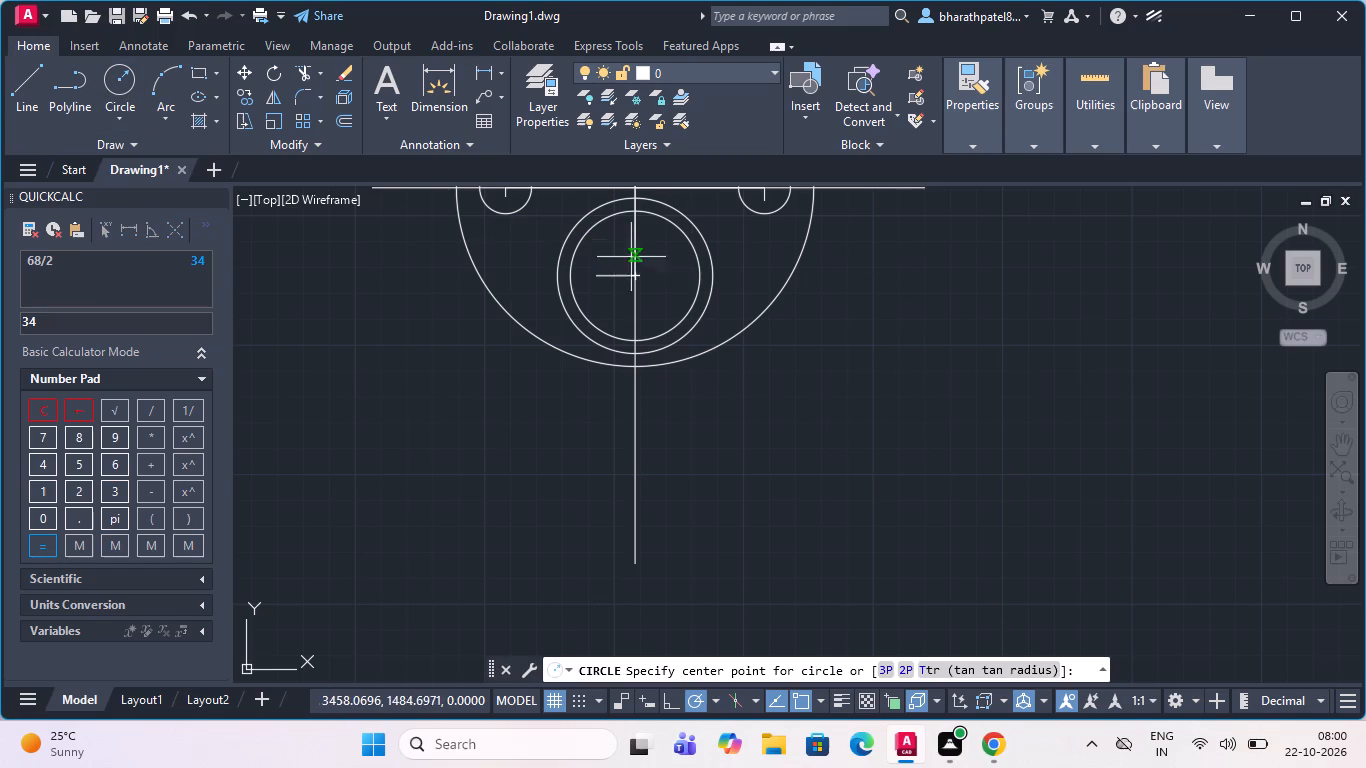
{"action": "left_click", "coordinate": [632, 276]}
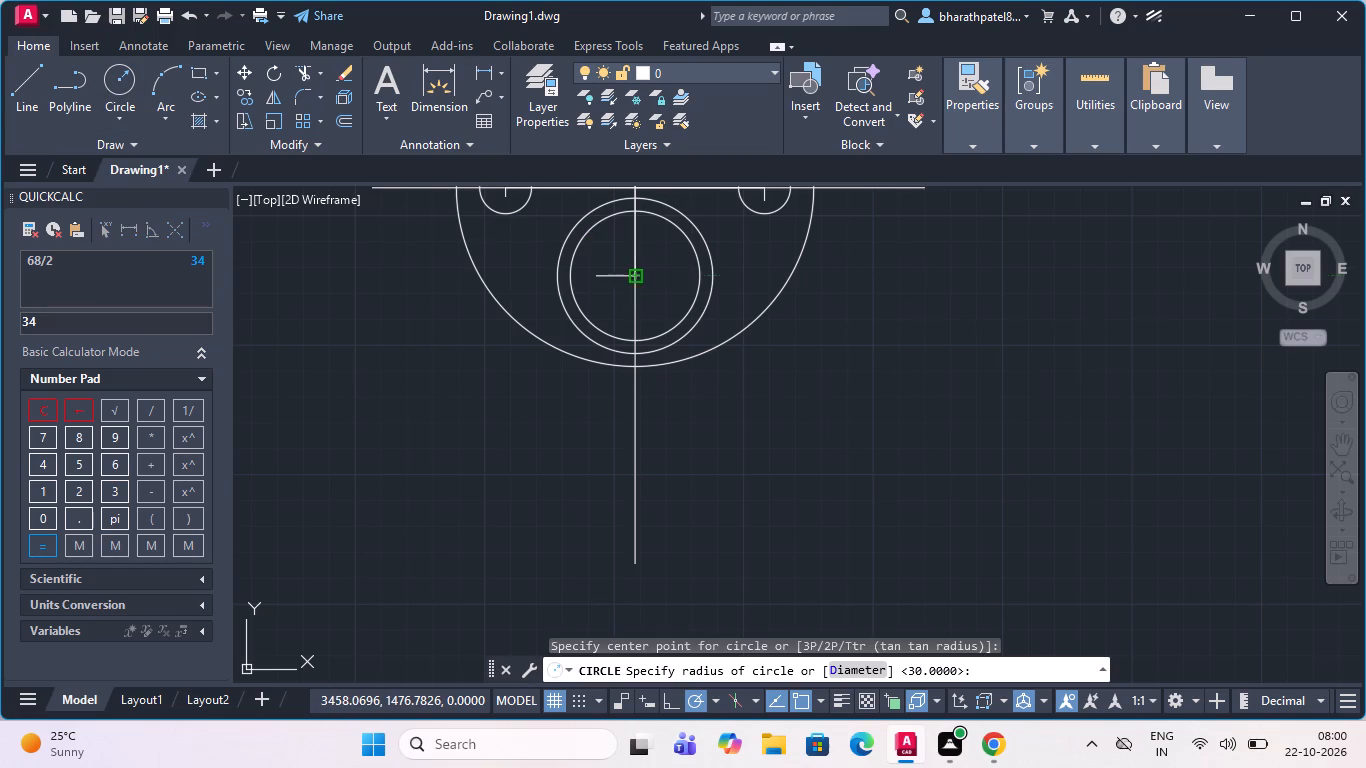
{"action": "type", "text": "35"}
{"action": "key", "text": "Return"}
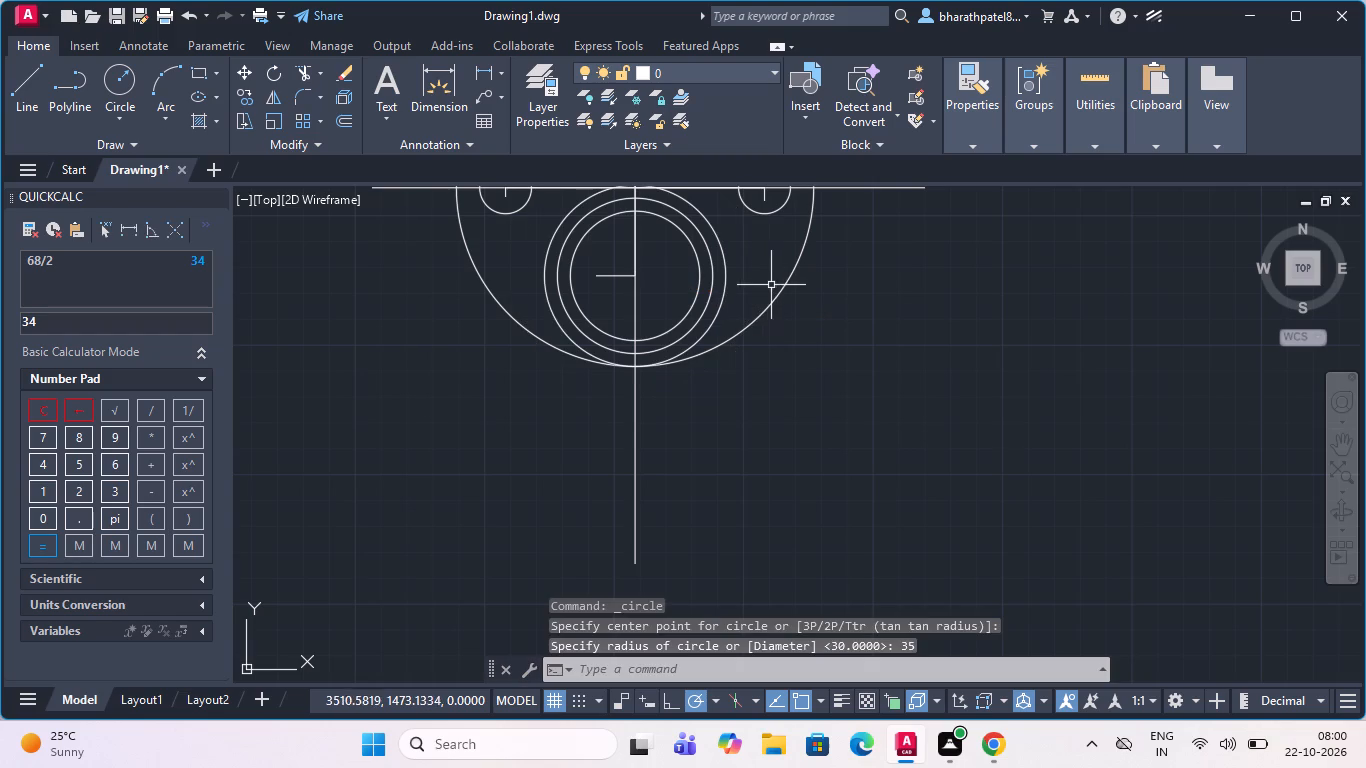
{"action": "scroll", "coordinate": [628, 360], "scroll_direction": "down", "scroll_amount": 1}
{"action": "scroll", "coordinate": [625, 240], "scroll_direction": "up", "scroll_amount": 2}
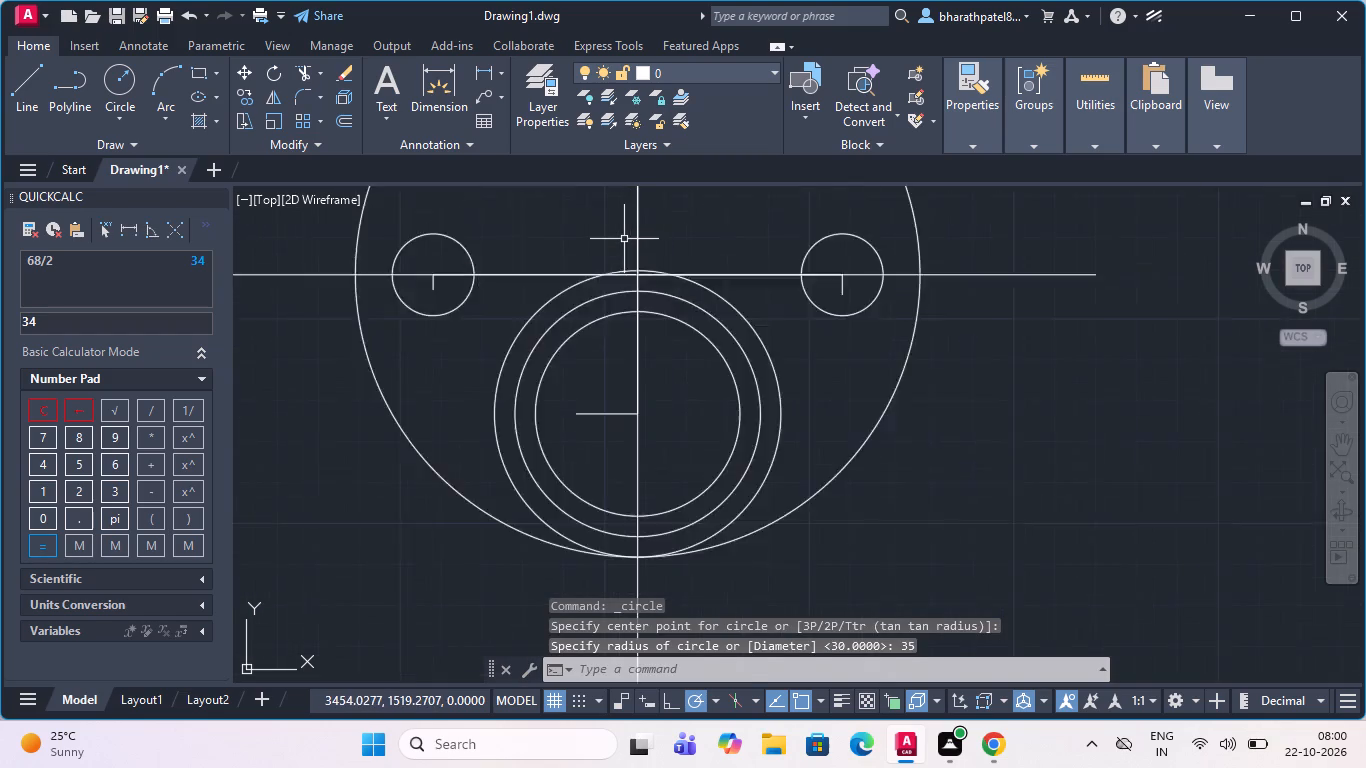
{"action": "scroll", "coordinate": [624, 239], "scroll_direction": "up", "scroll_amount": 1}
{"action": "scroll", "coordinate": [624, 239], "scroll_direction": "down", "scroll_amount": 3}
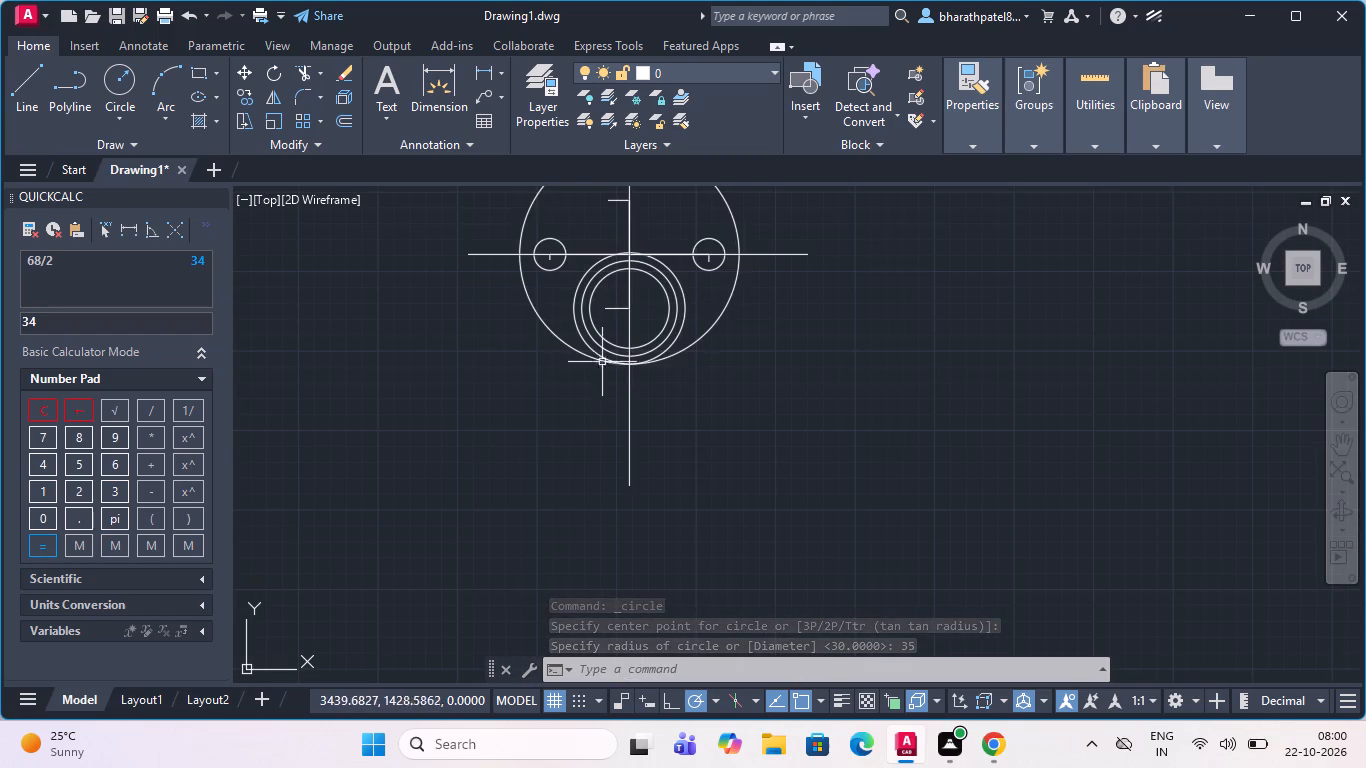
Check the radius of the outermost concentric circle with a radius dimension, without placing it.
{"action": "scroll", "coordinate": [602, 358], "scroll_direction": "up", "scroll_amount": 5}
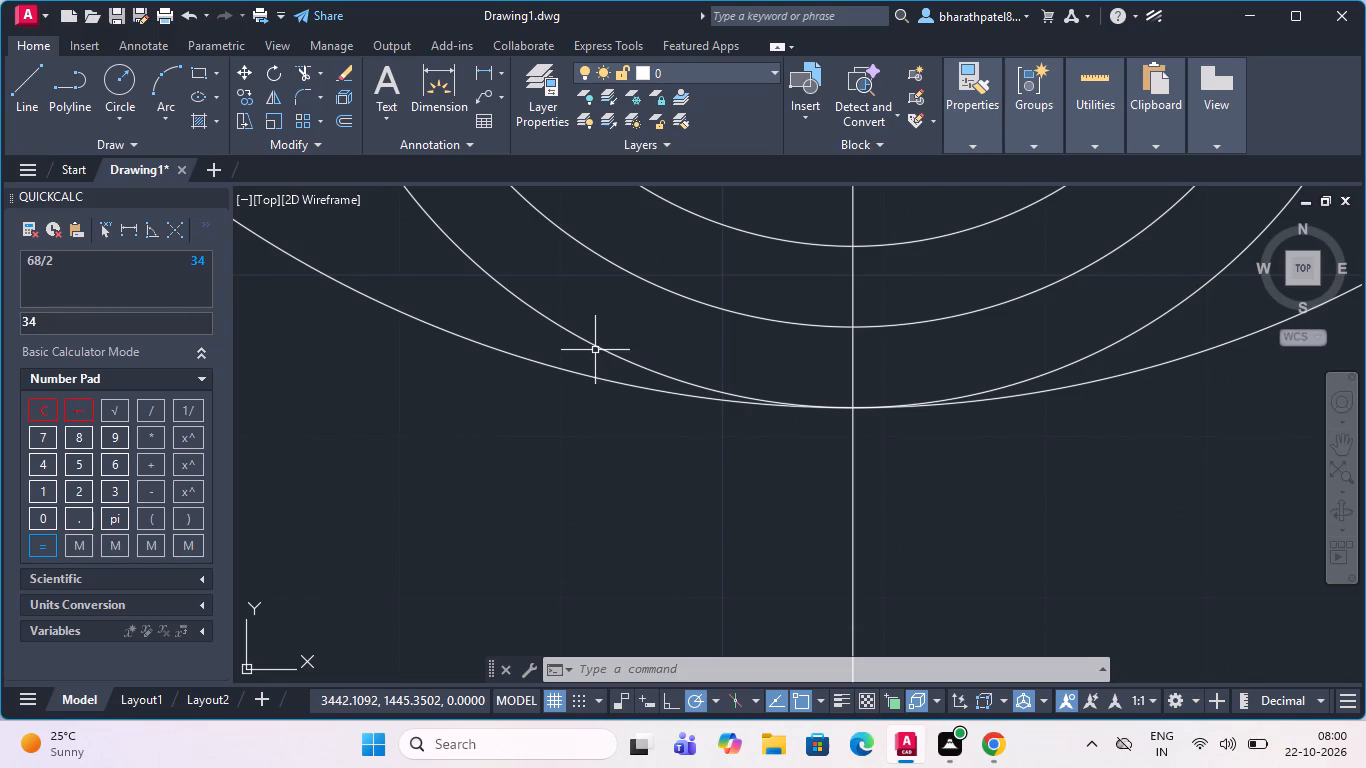
{"action": "left_click", "coordinate": [503, 72]}
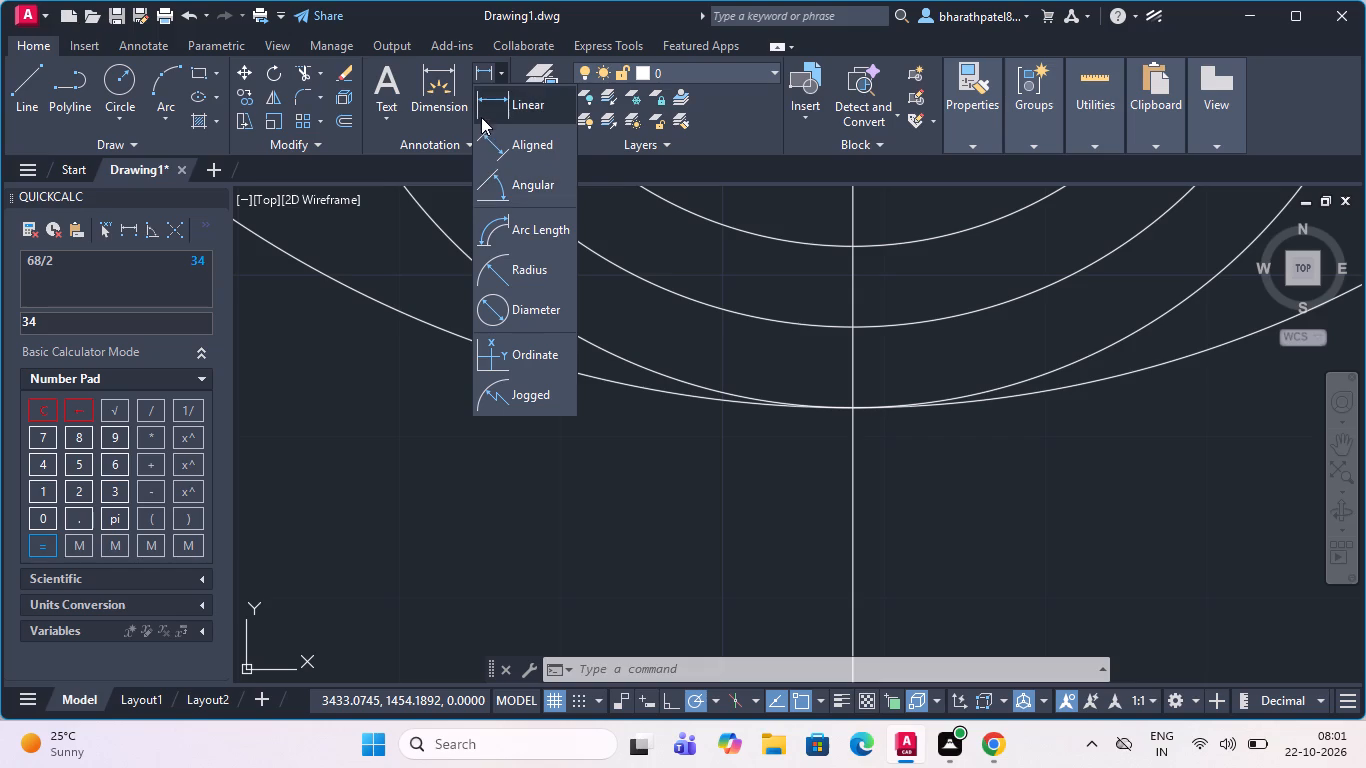
{"action": "left_click", "coordinate": [522, 275]}
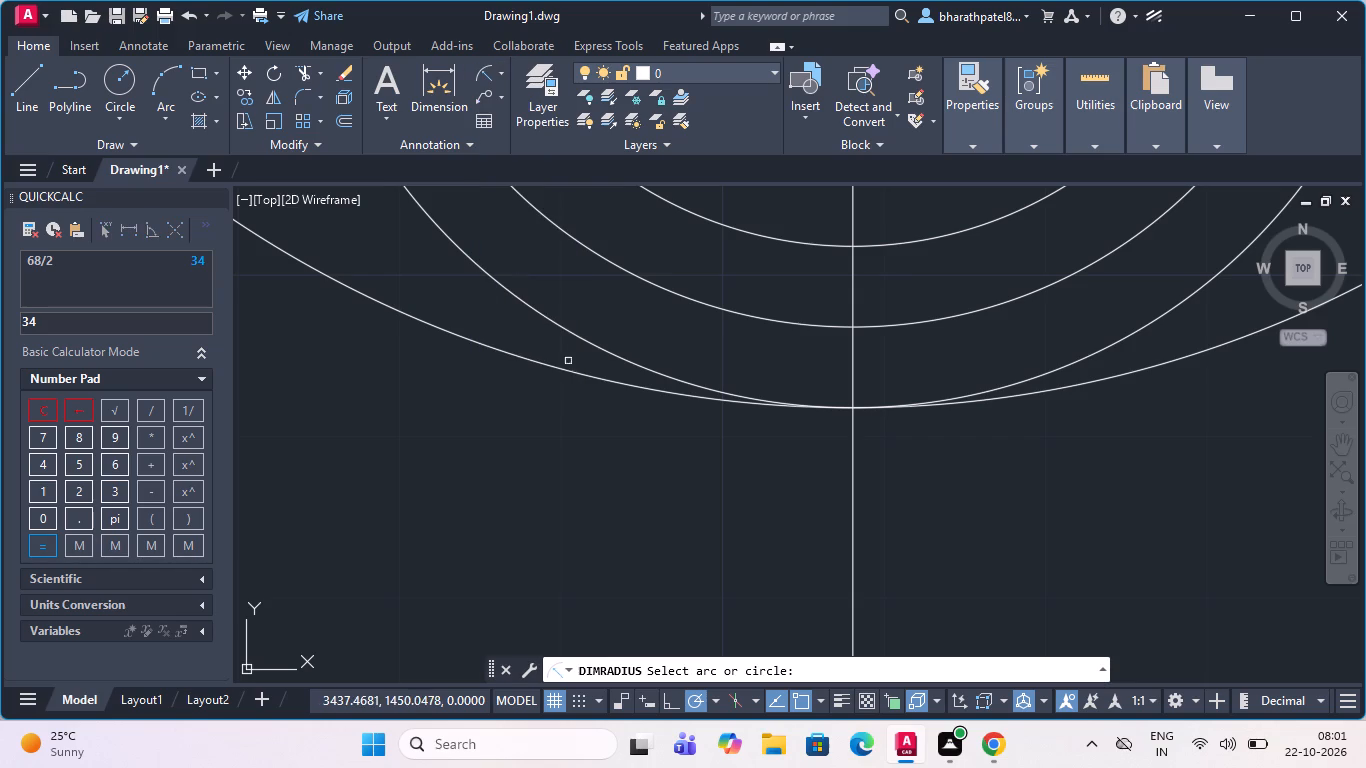
{"action": "left_click", "coordinate": [575, 336]}
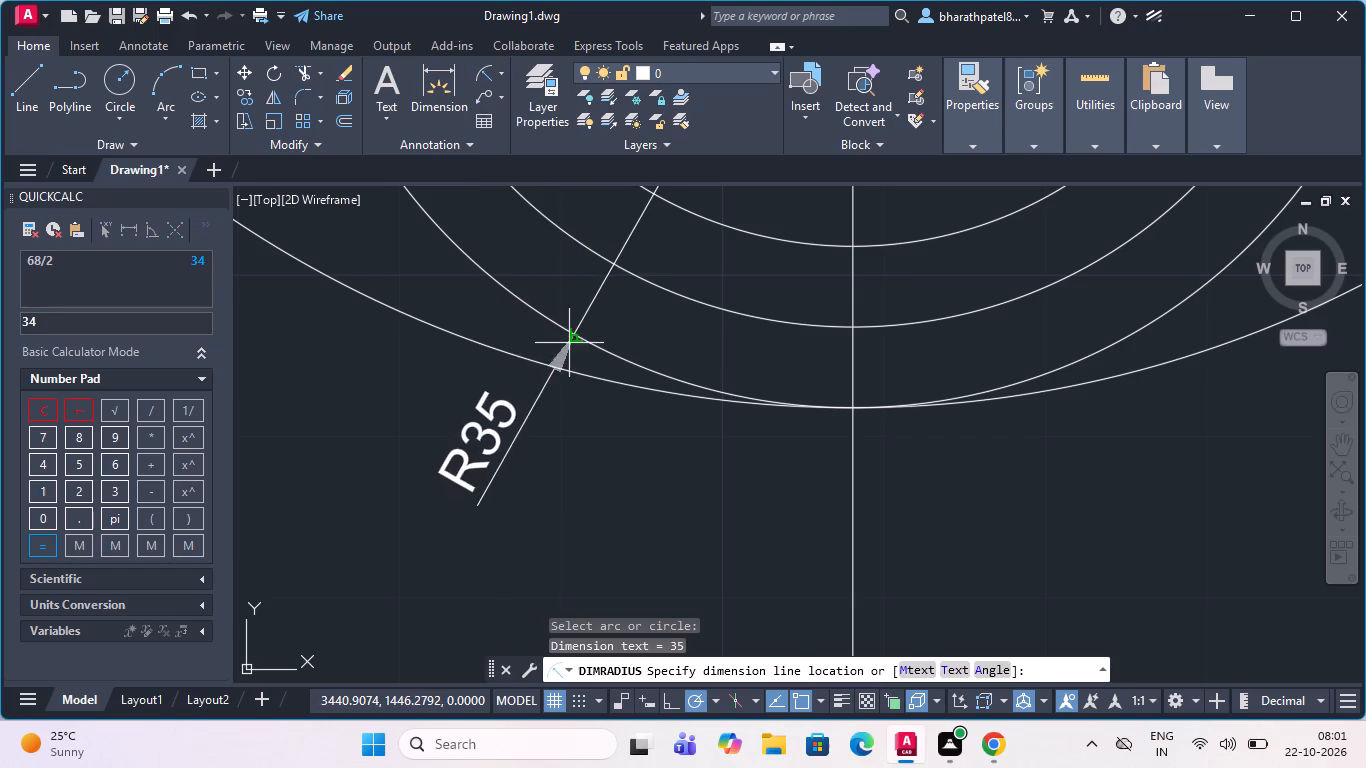
{"action": "scroll", "coordinate": [576, 367], "scroll_direction": "down", "scroll_amount": 1}
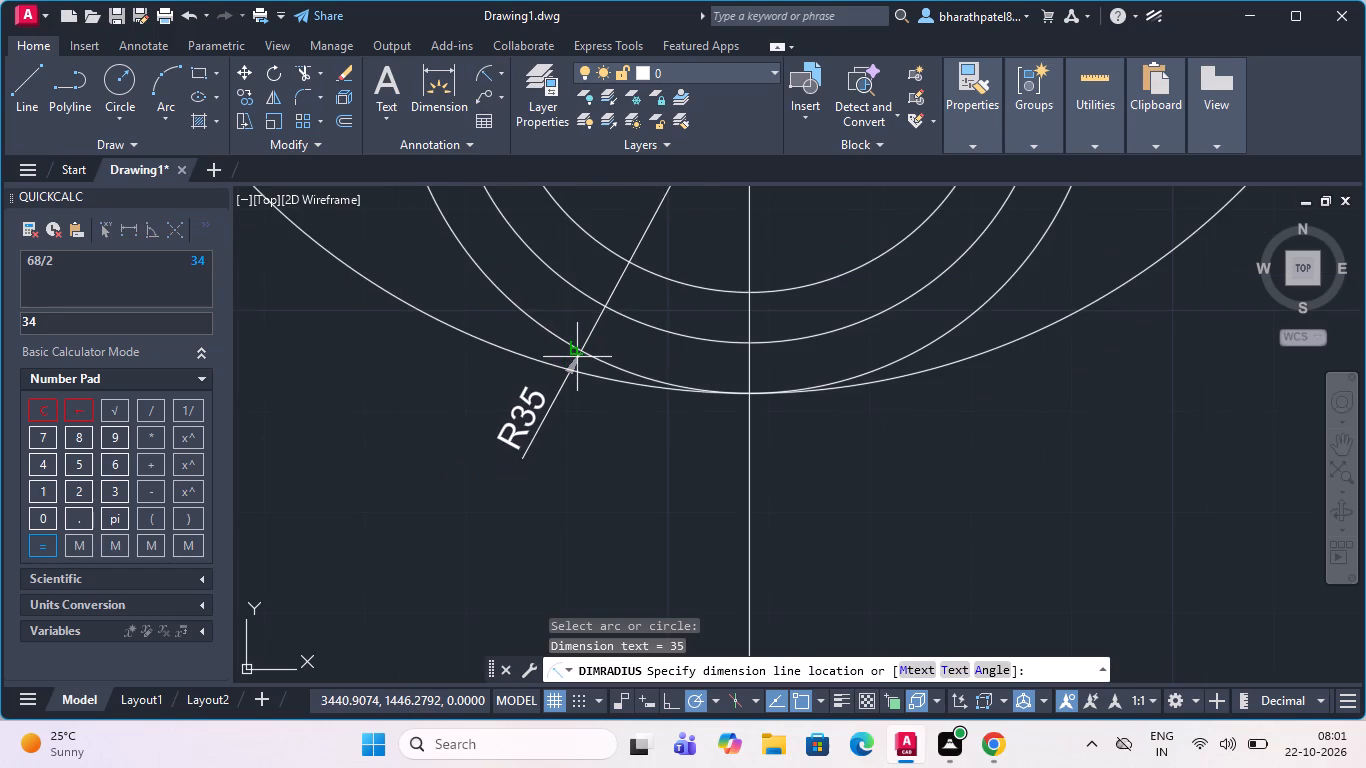
{"action": "scroll", "coordinate": [579, 354], "scroll_direction": "down", "scroll_amount": 3}
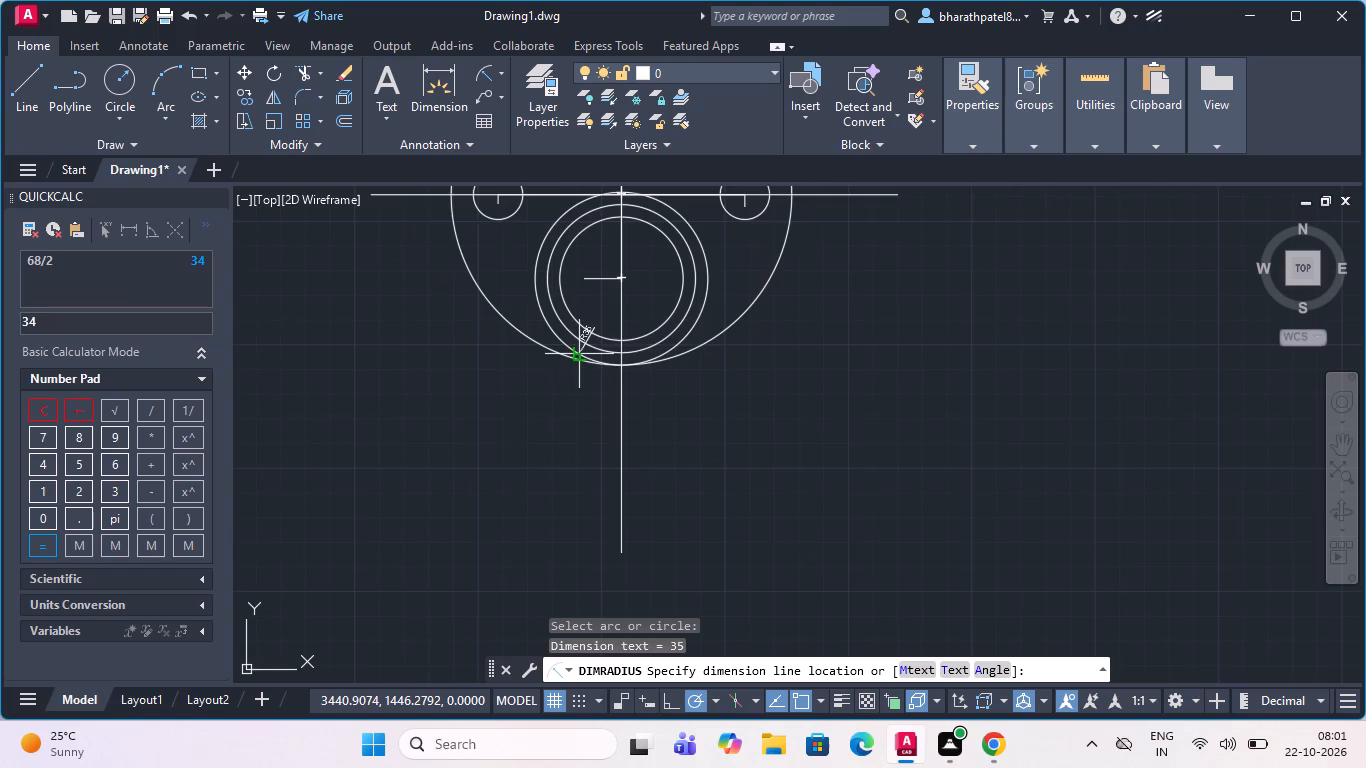
{"action": "scroll", "coordinate": [582, 347], "scroll_direction": "up", "scroll_amount": 2}
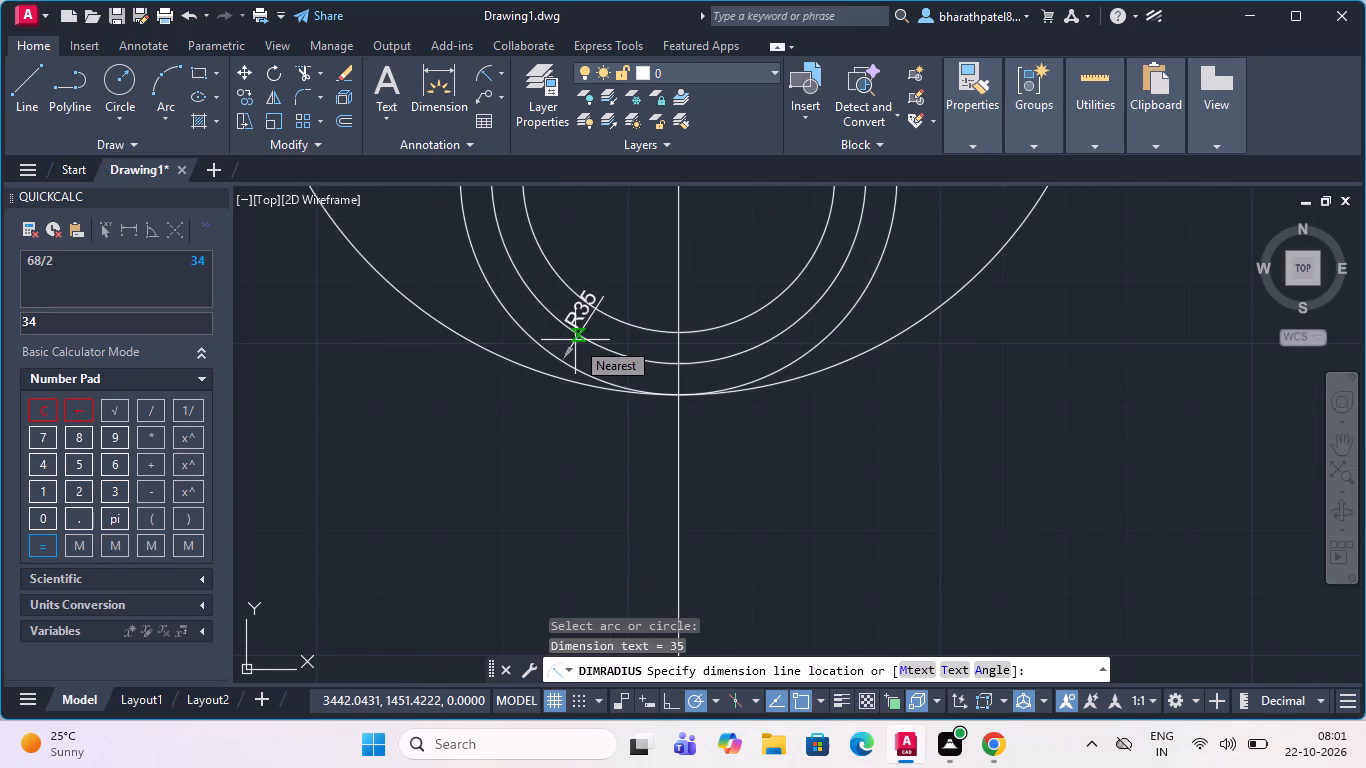
{"action": "scroll", "coordinate": [575, 342], "scroll_direction": "down", "scroll_amount": 4}
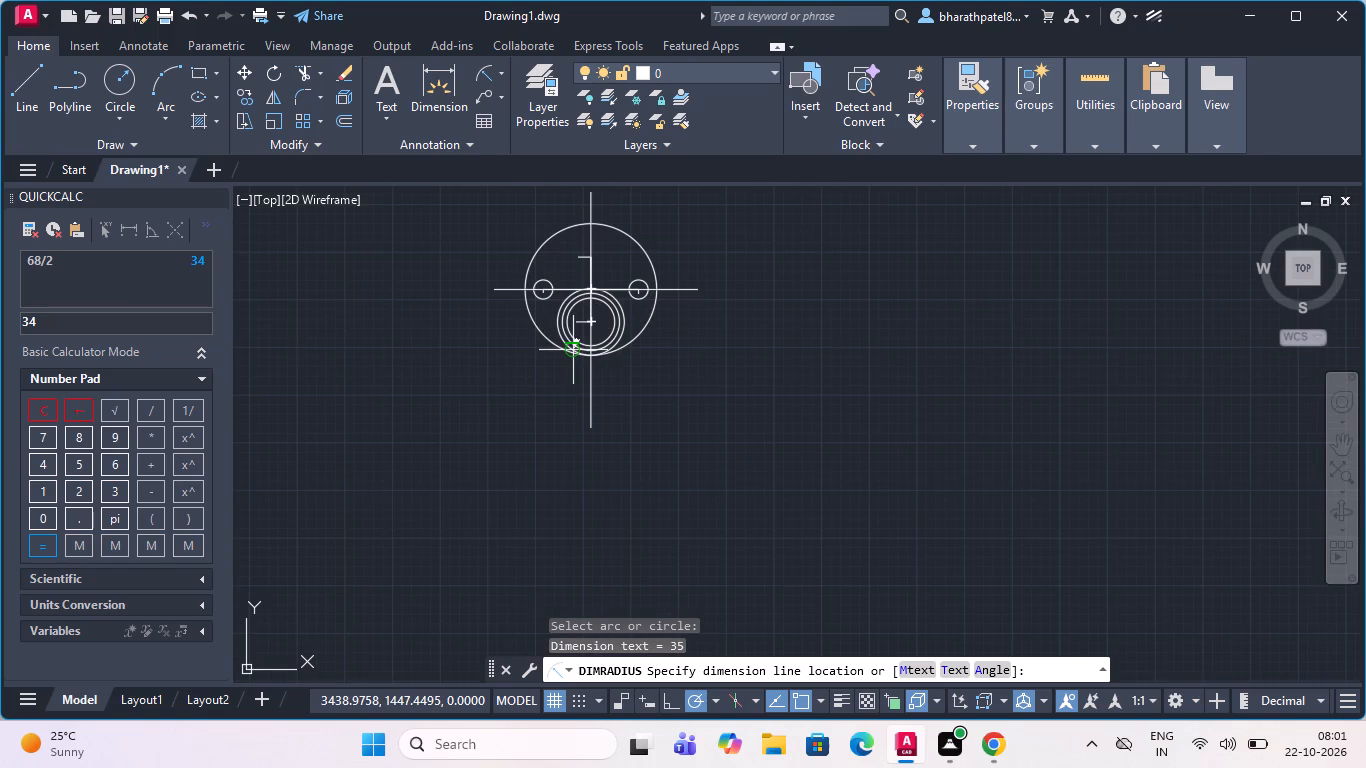
{"action": "scroll", "coordinate": [573, 346], "scroll_direction": "up", "scroll_amount": 1}
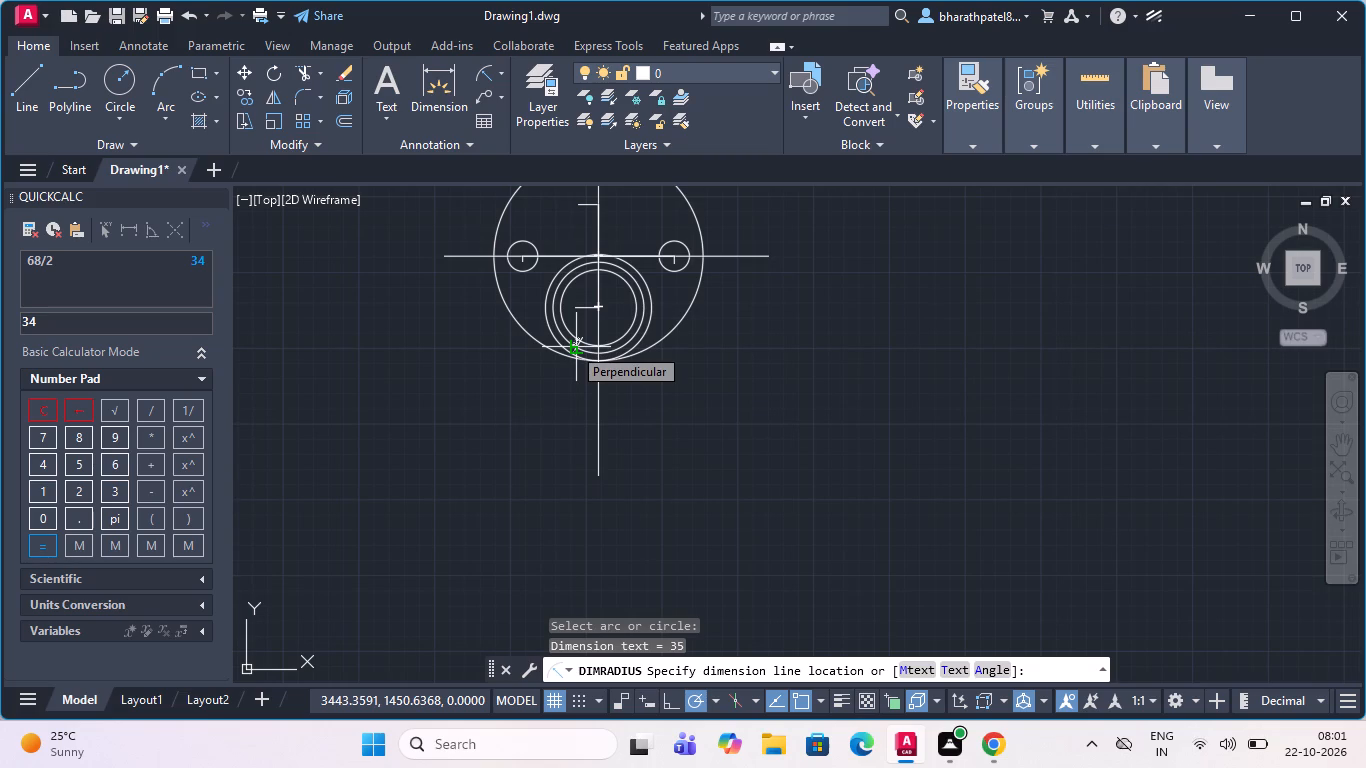
{"action": "key", "text": "Escape"}
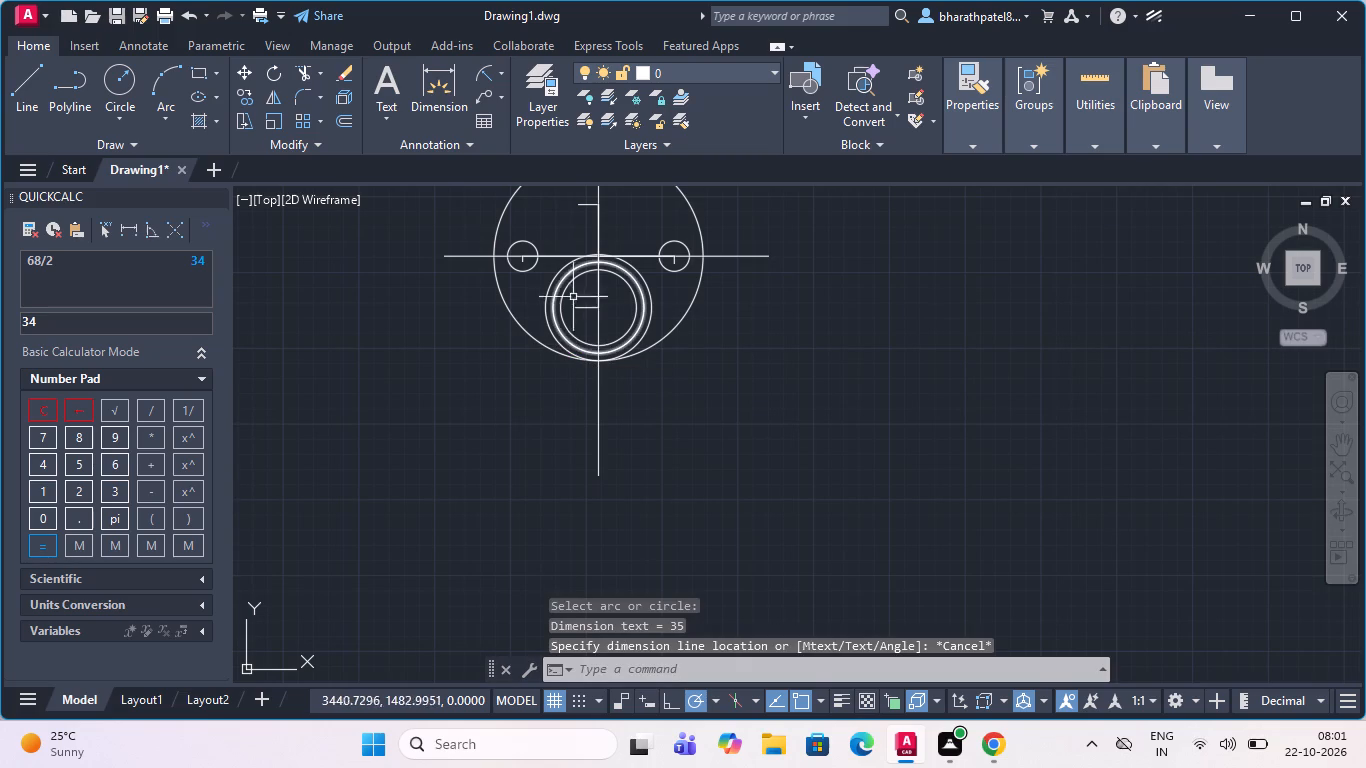
Delete the radius-35 circle, the outermost of the three concentric circles around the lower tick's end.
{"action": "scroll", "coordinate": [586, 272], "scroll_direction": "up", "scroll_amount": 3}
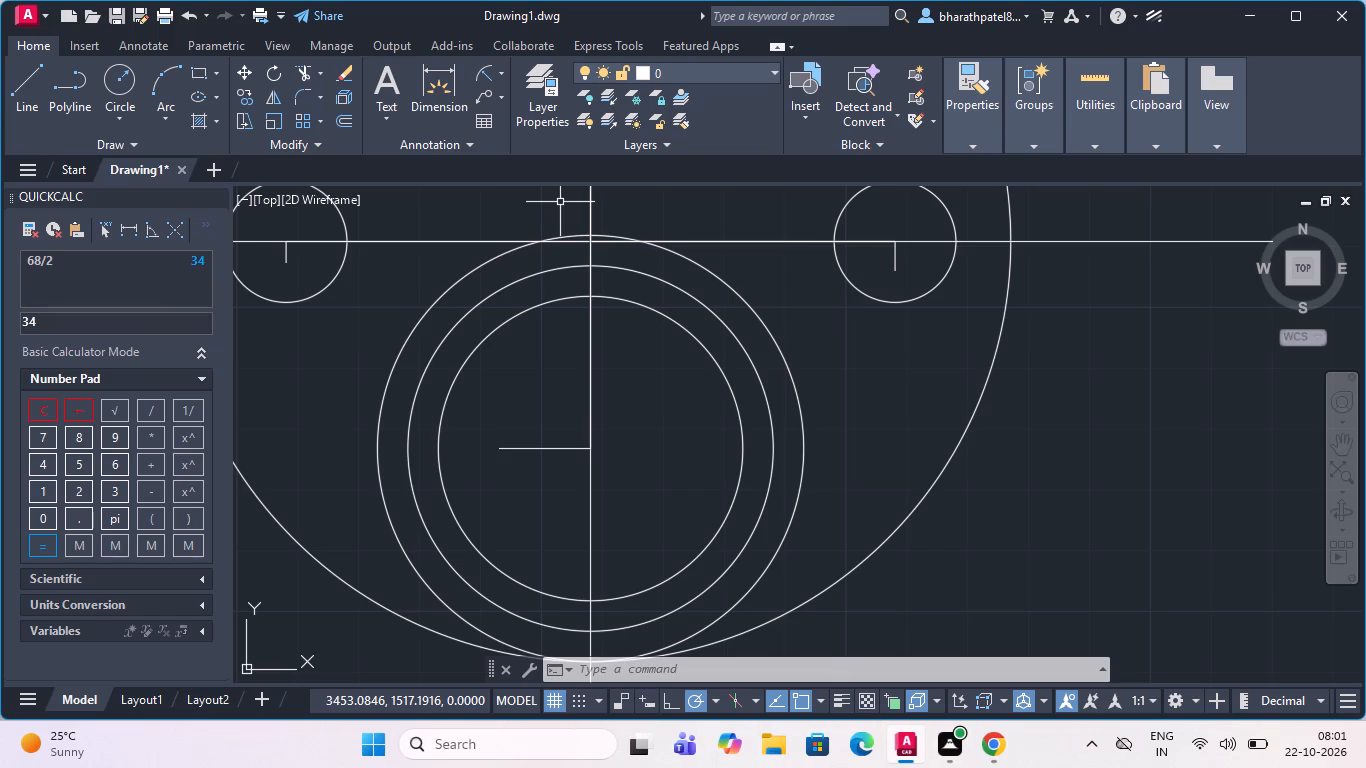
{"action": "scroll", "coordinate": [604, 319], "scroll_direction": "down", "scroll_amount": 2}
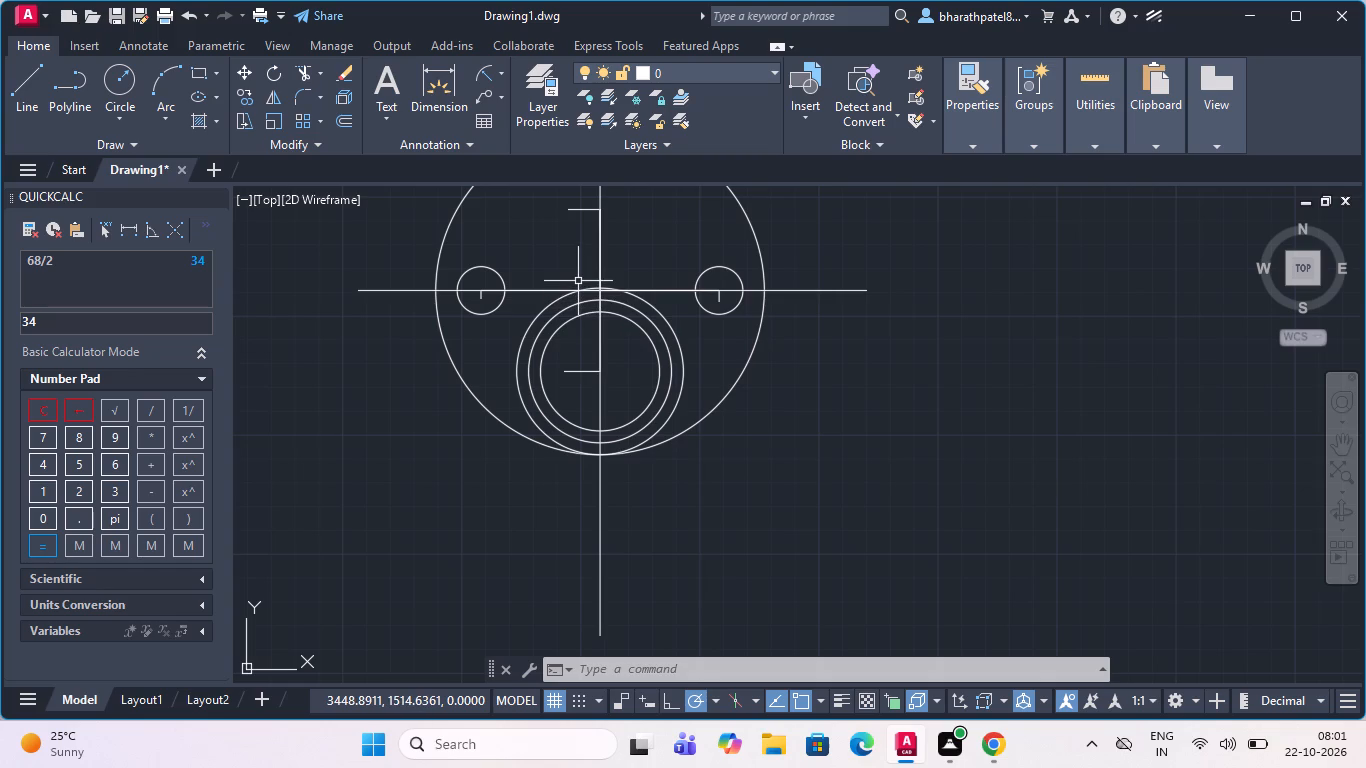
{"action": "left_click", "coordinate": [538, 321]}
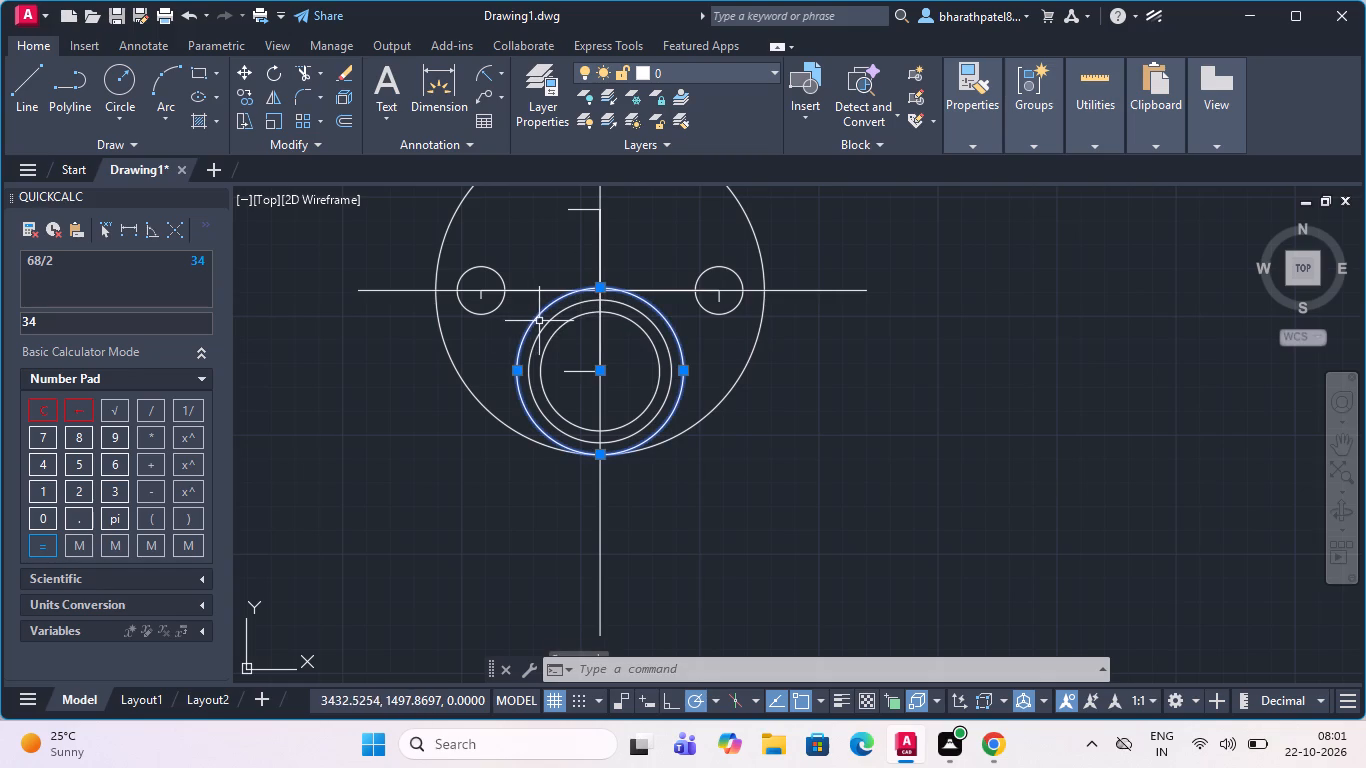
{"action": "key", "text": "Delete"}
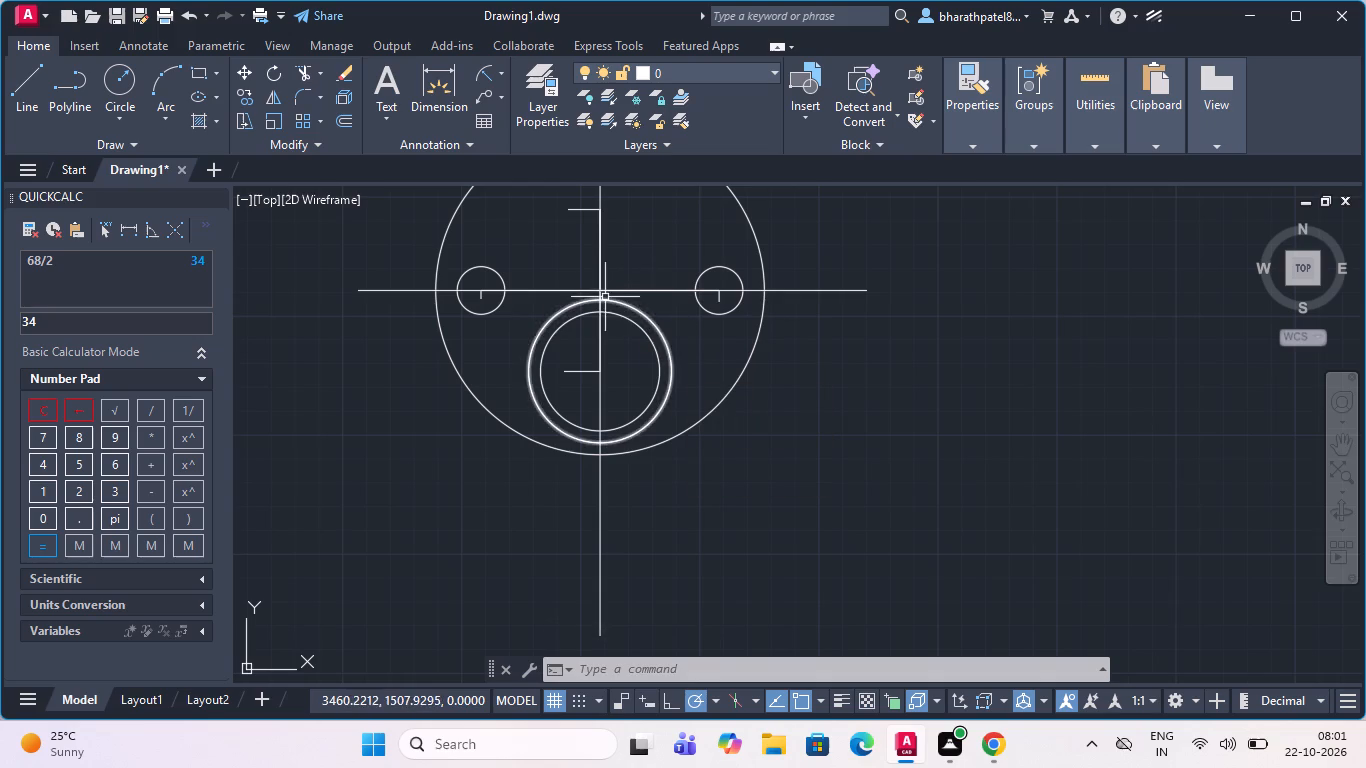
Check the horizontal distance from the left small circle's centre to the large circle's centre using a linear dimension, without placing it.
{"action": "scroll", "coordinate": [605, 297], "scroll_direction": "up", "scroll_amount": 2}
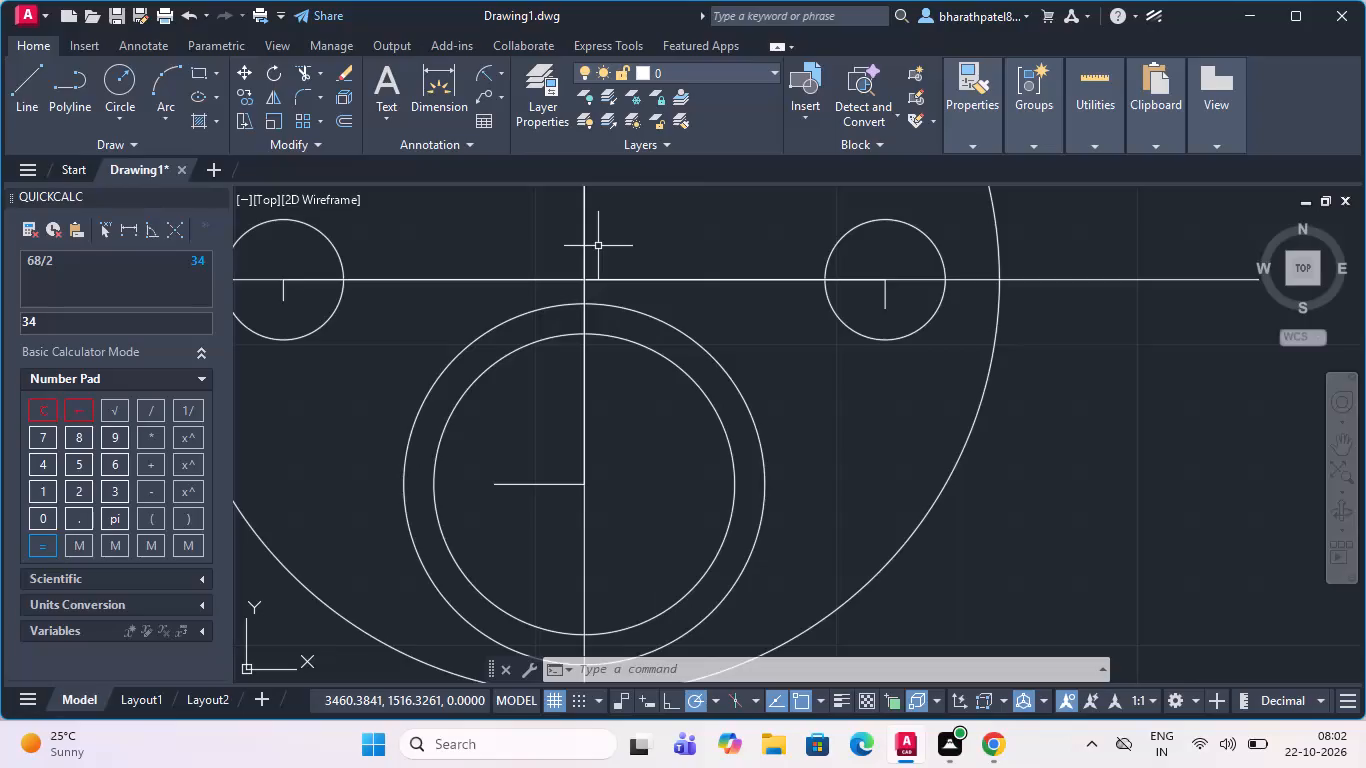
{"action": "scroll", "coordinate": [599, 246], "scroll_direction": "down", "scroll_amount": 3}
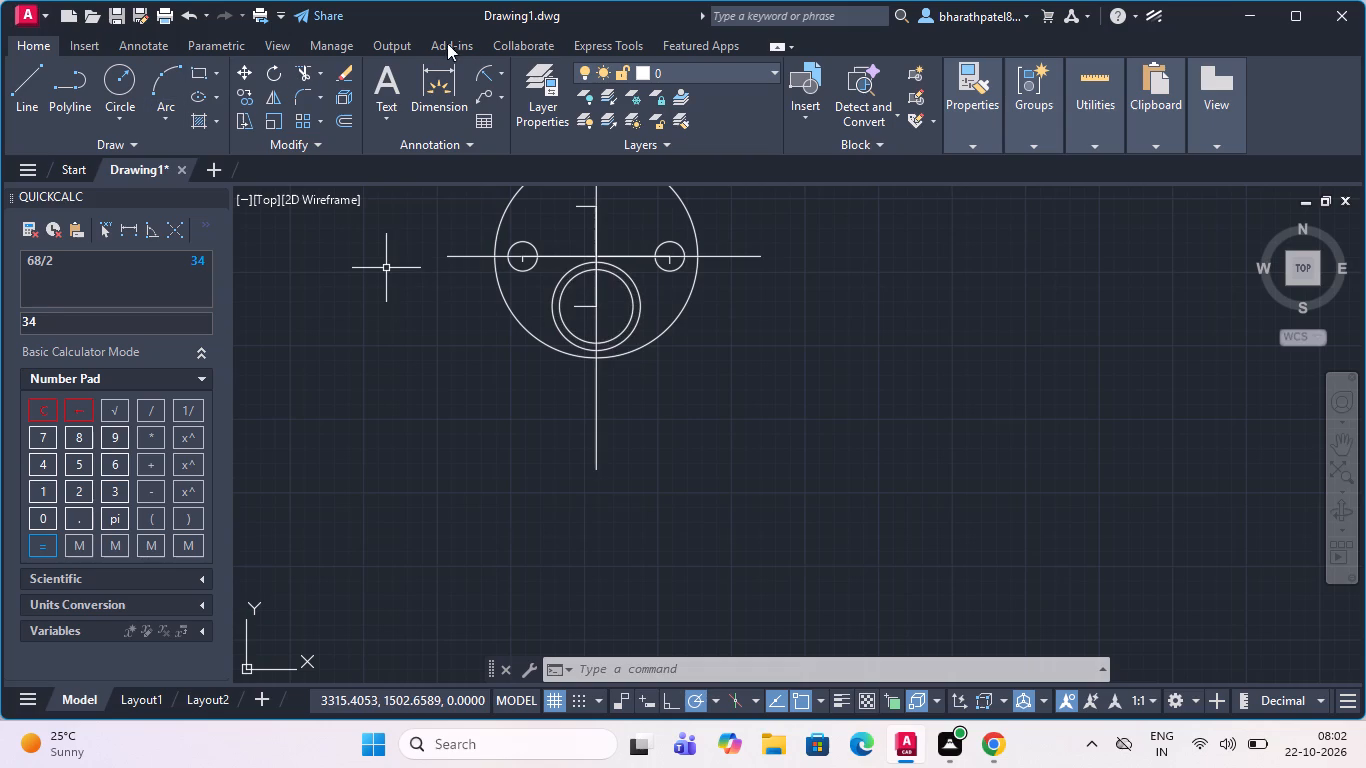
{"action": "left_click", "coordinate": [502, 70]}
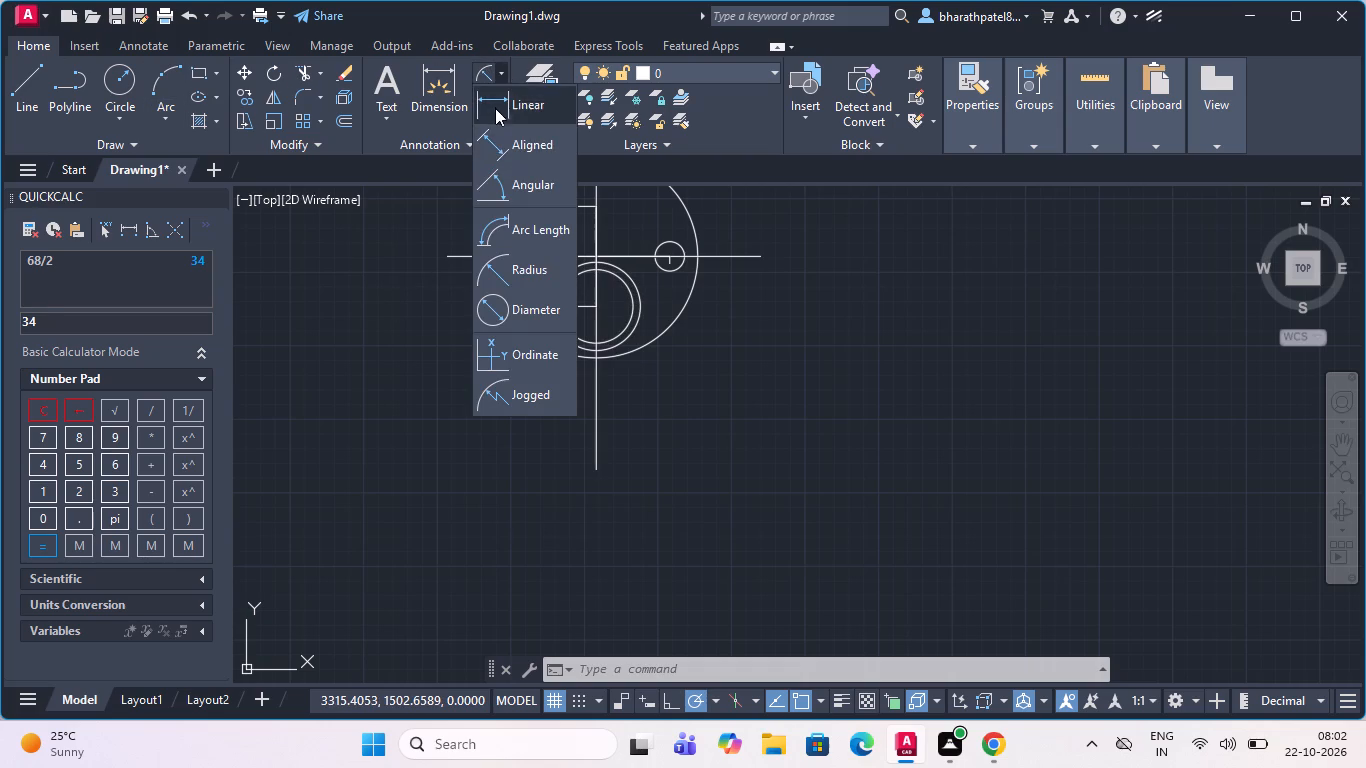
{"action": "left_click", "coordinate": [494, 107]}
{"action": "scroll", "coordinate": [513, 243], "scroll_direction": "up", "scroll_amount": 4}
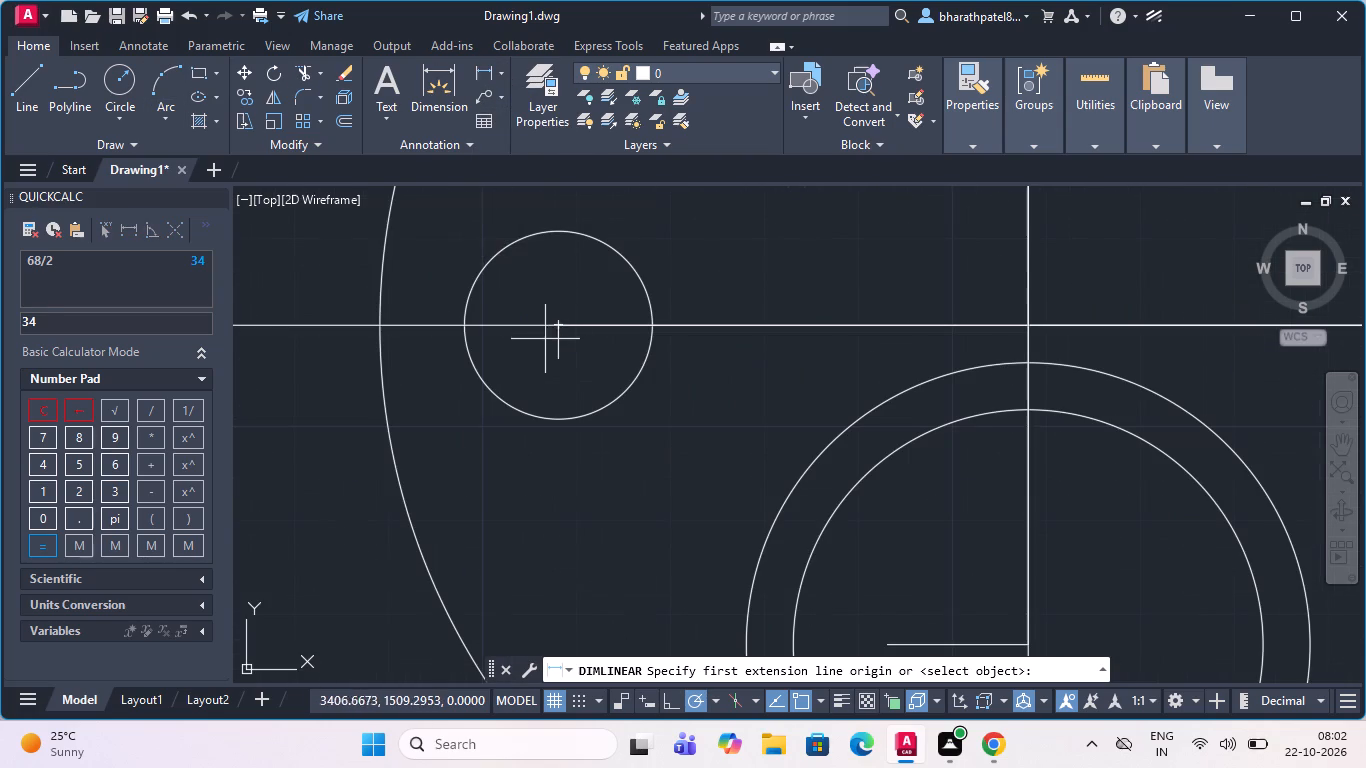
{"action": "scroll", "coordinate": [557, 315], "scroll_direction": "down", "scroll_amount": 1}
{"action": "scroll", "coordinate": [556, 314], "scroll_direction": "up", "scroll_amount": 4}
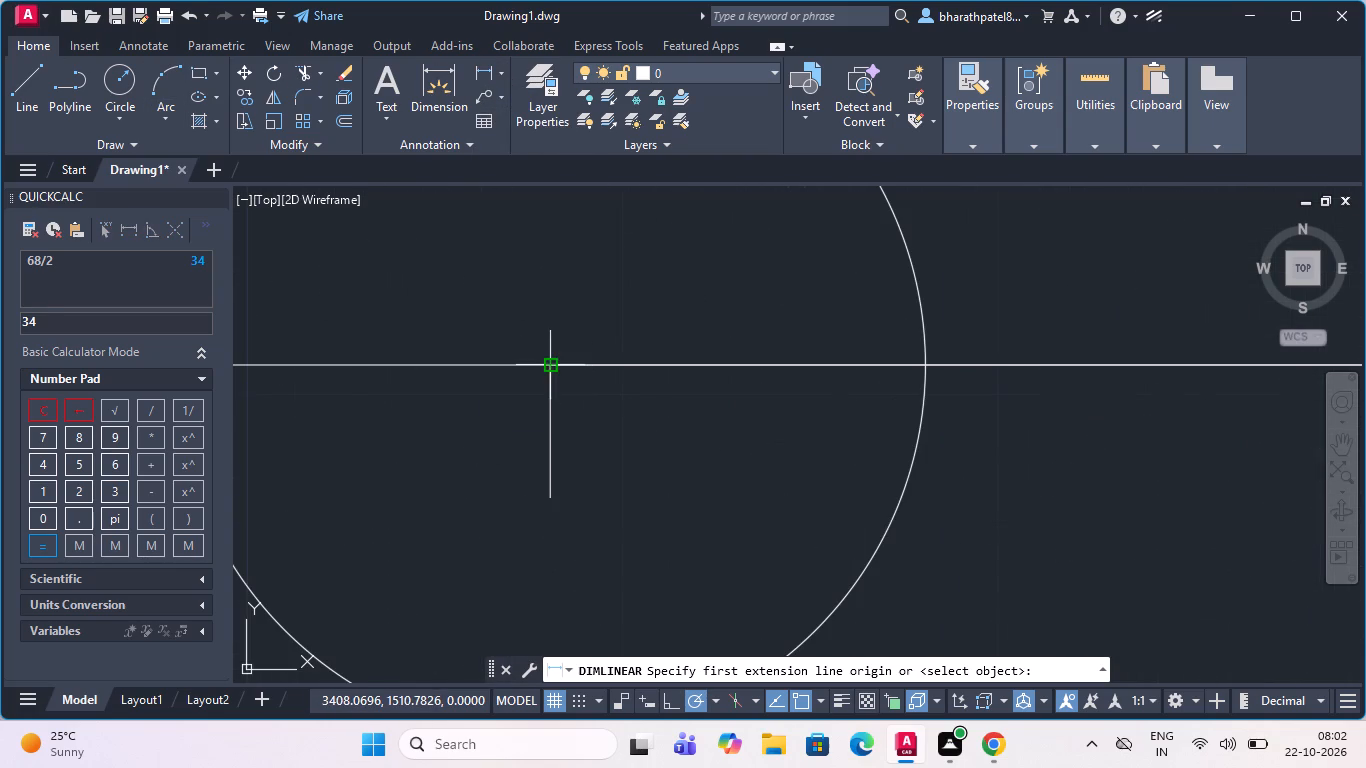
{"action": "left_click", "coordinate": [550, 361]}
{"action": "scroll", "coordinate": [553, 345], "scroll_direction": "down", "scroll_amount": 5}
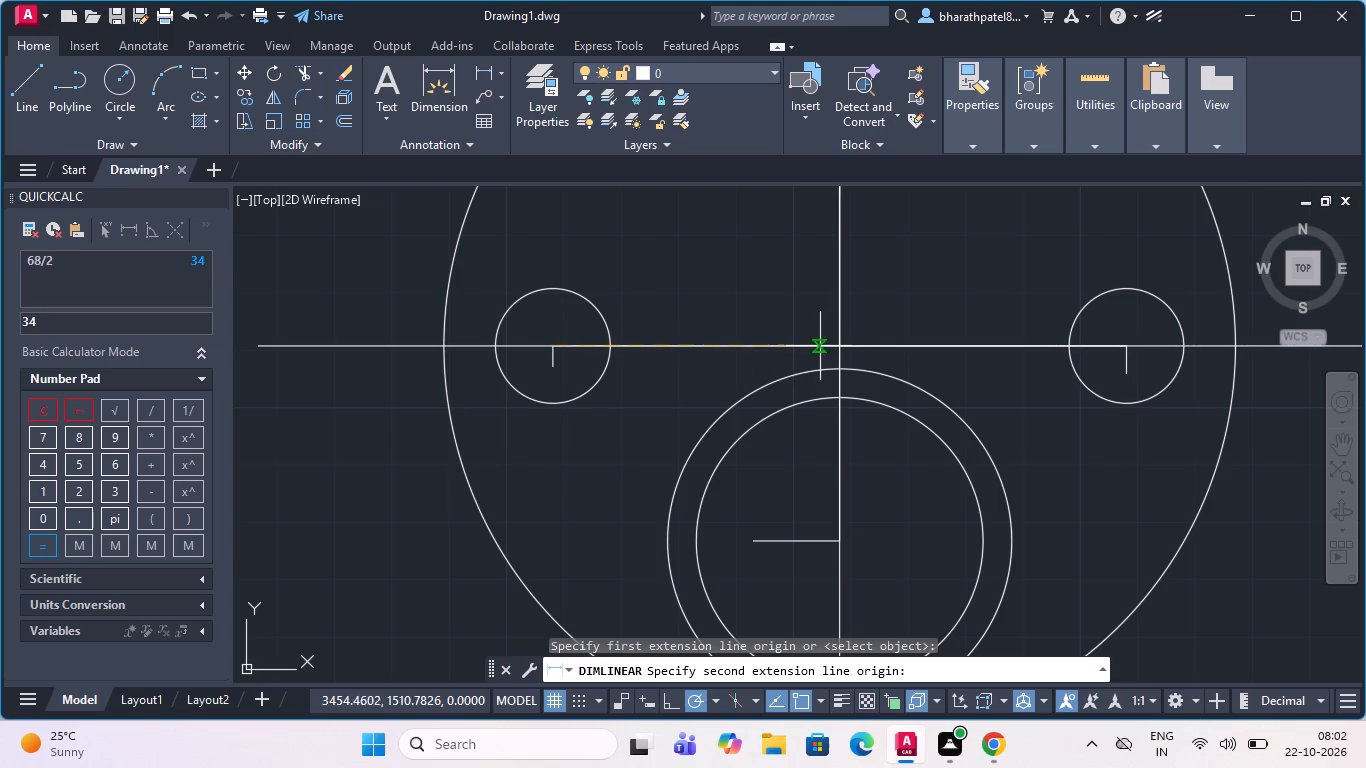
{"action": "left_click", "coordinate": [844, 345]}
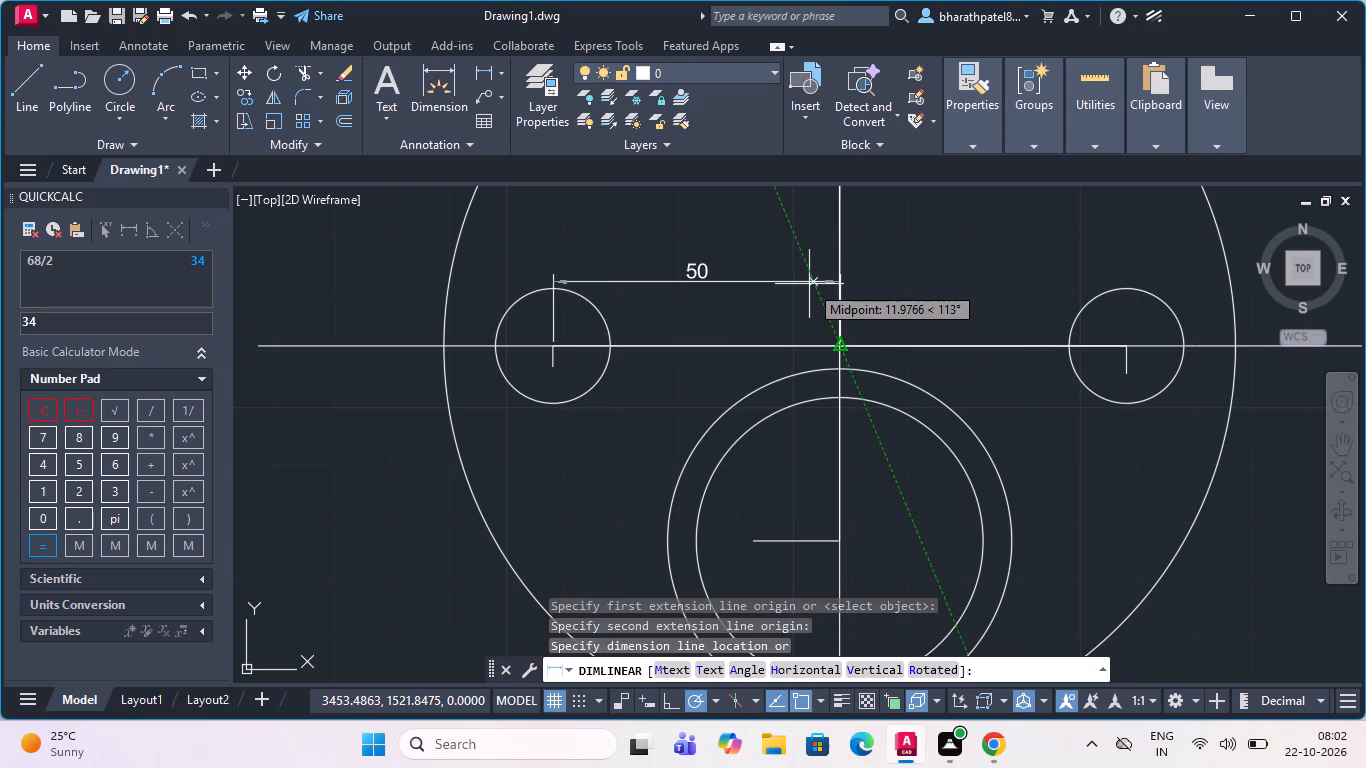
{"action": "key", "text": "Escape"}
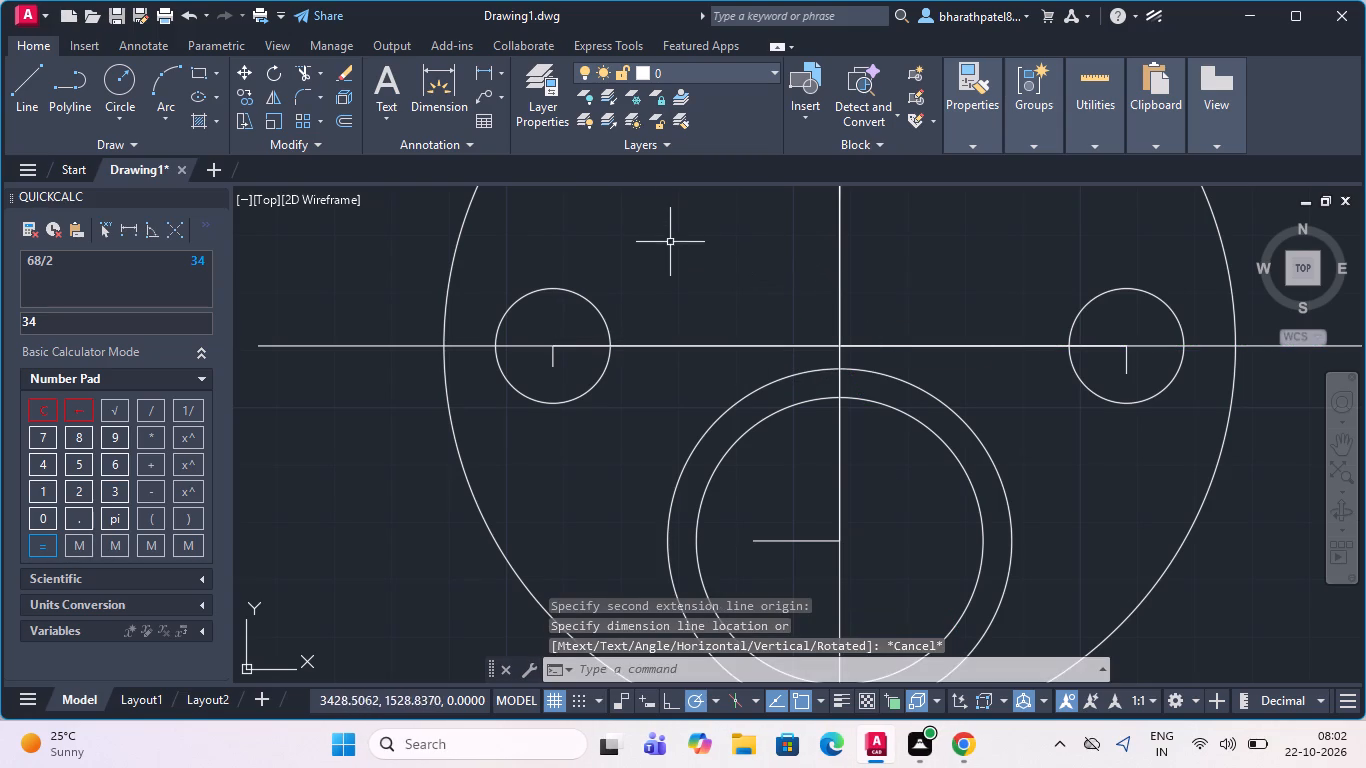
Move the radius-25 and radius-30 circles up from the outer one's top quadrant to the intersection of the centre lines.
{"action": "scroll", "coordinate": [672, 231], "scroll_direction": "down", "scroll_amount": 1}
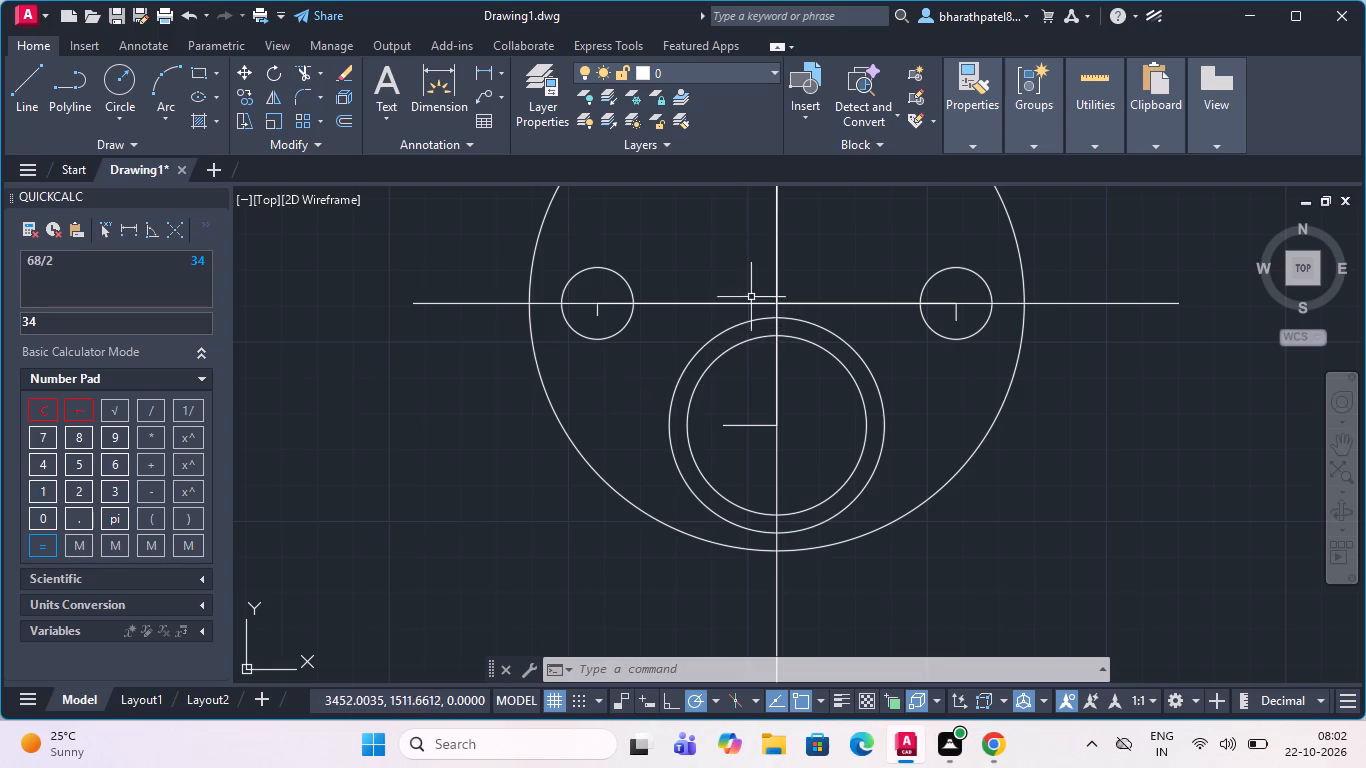
{"action": "left_click", "coordinate": [704, 377]}
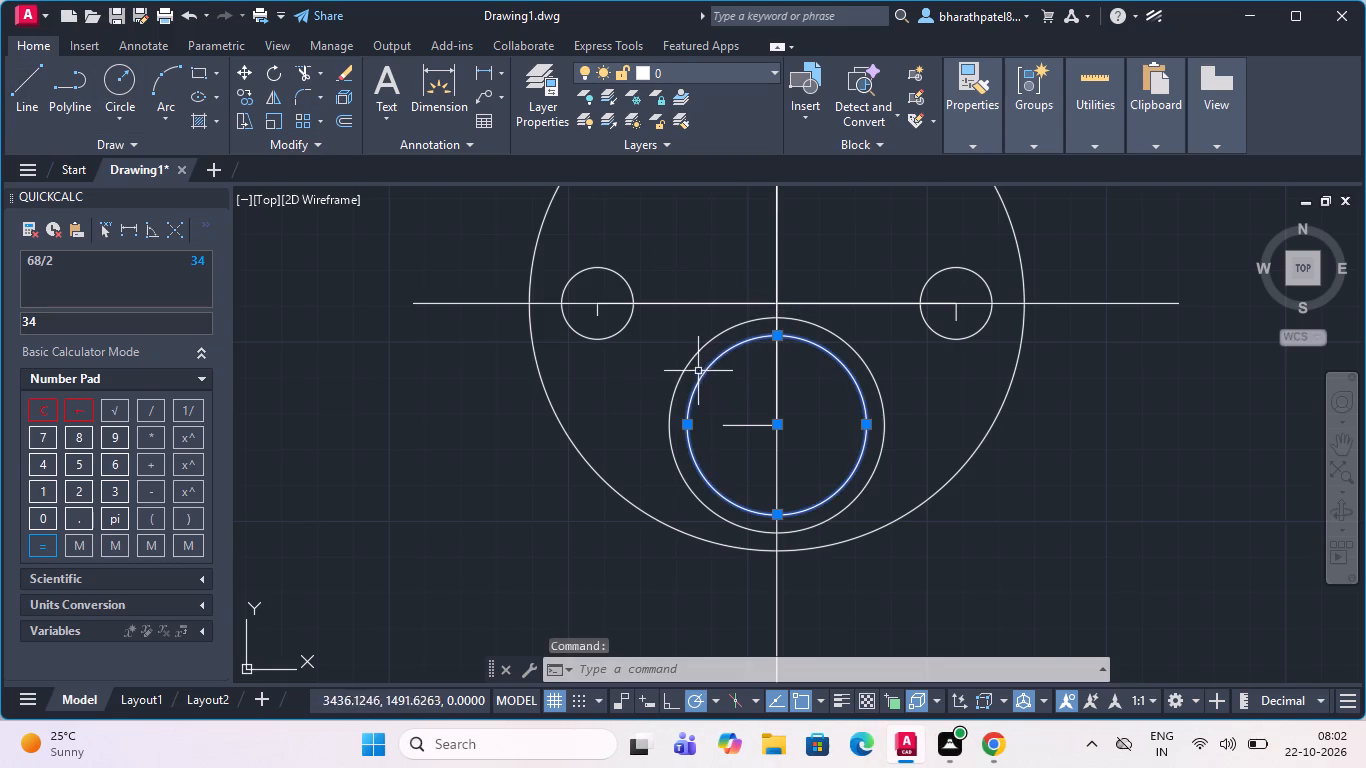
{"action": "left_click", "coordinate": [690, 360]}
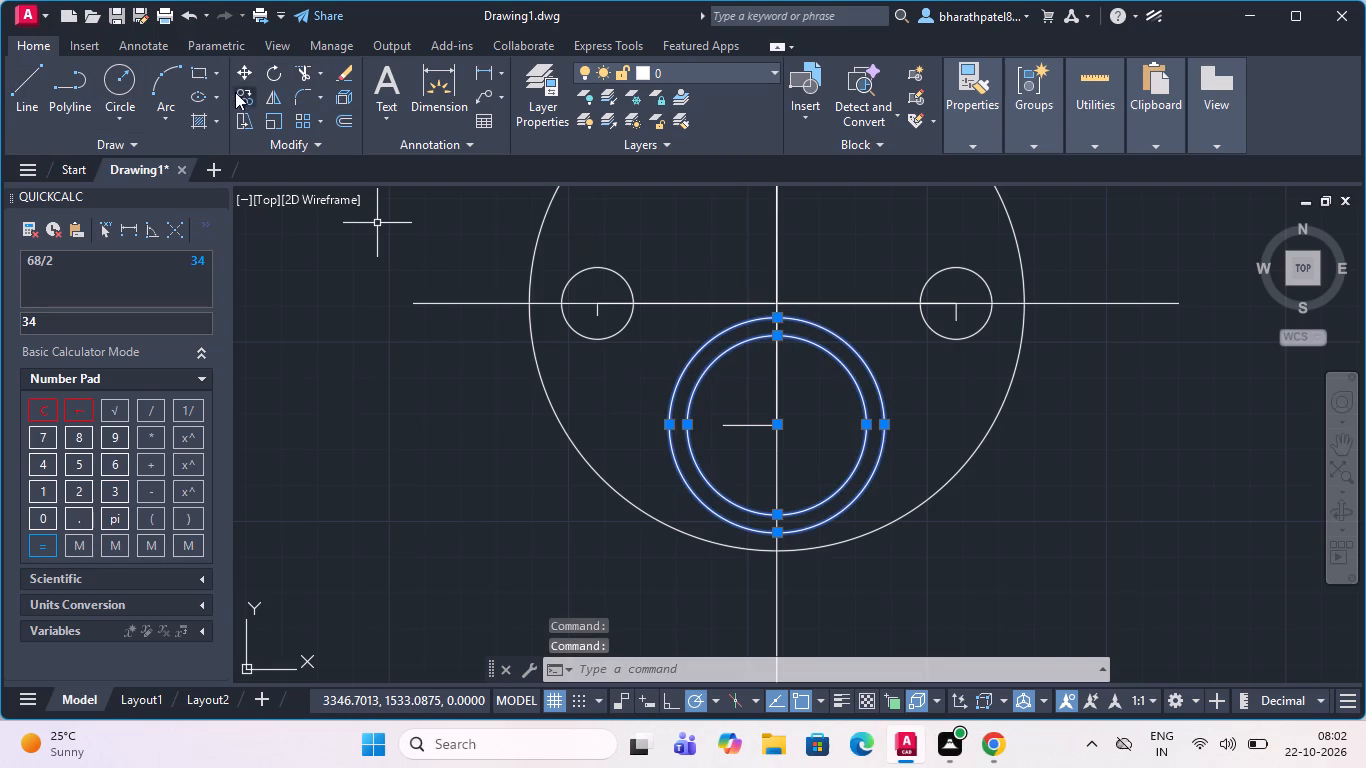
{"action": "left_click", "coordinate": [242, 72]}
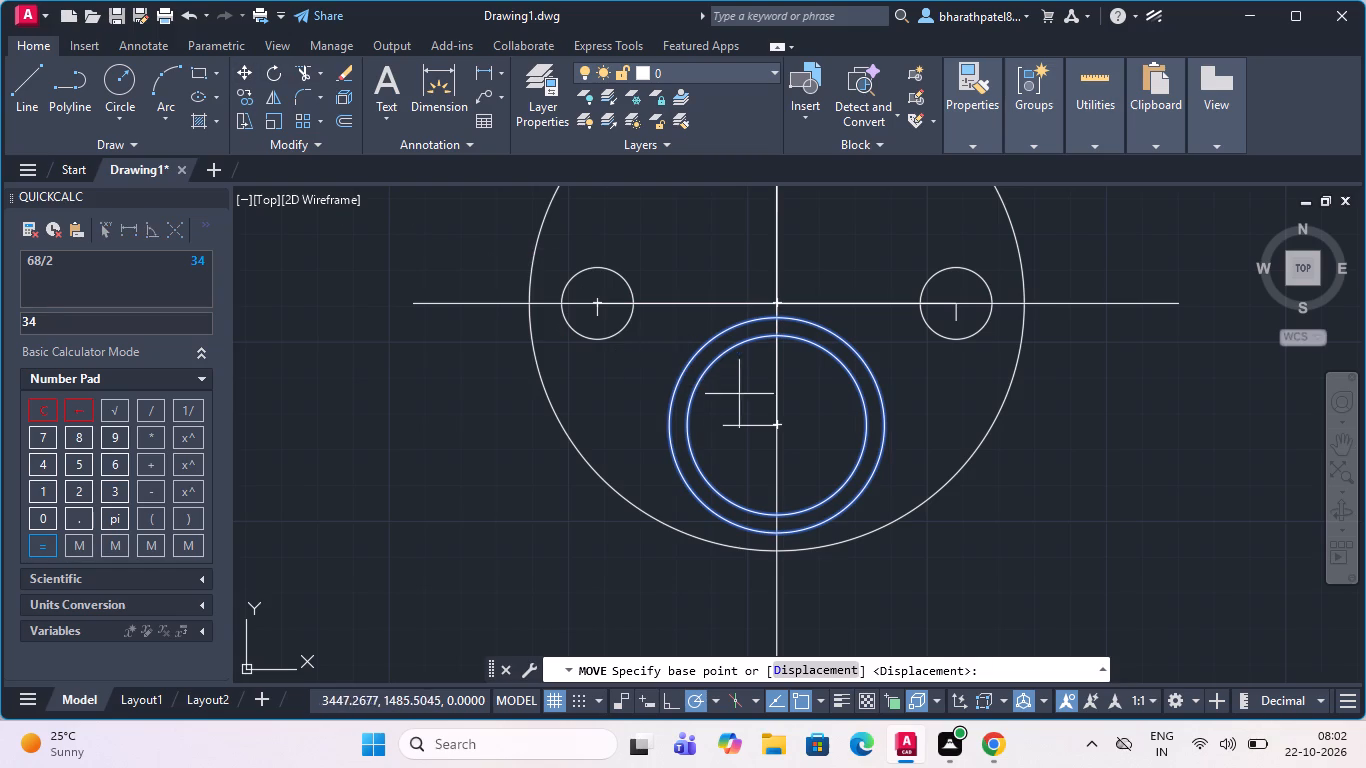
{"action": "scroll", "coordinate": [782, 338], "scroll_direction": "up", "scroll_amount": 1}
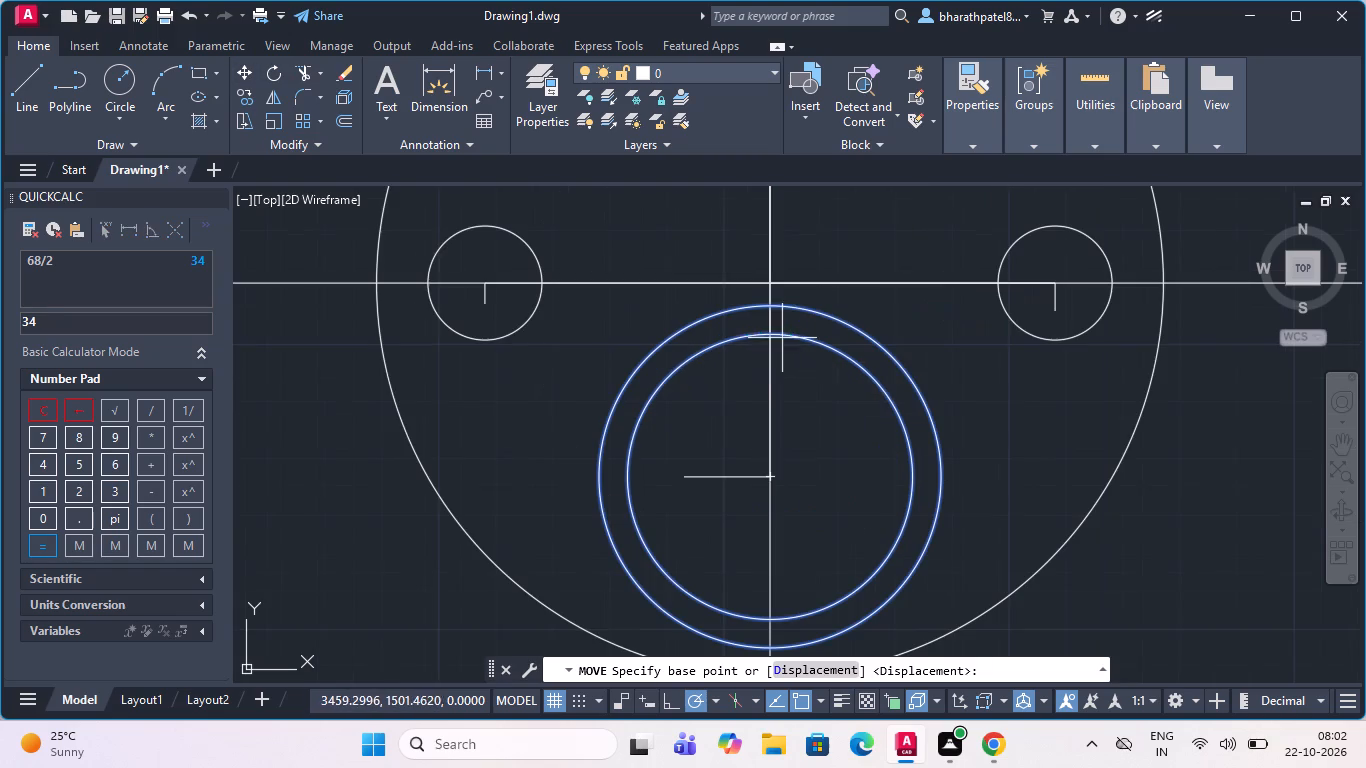
{"action": "left_click", "coordinate": [774, 304]}
{"action": "scroll", "coordinate": [773, 304], "scroll_direction": "up", "scroll_amount": 1}
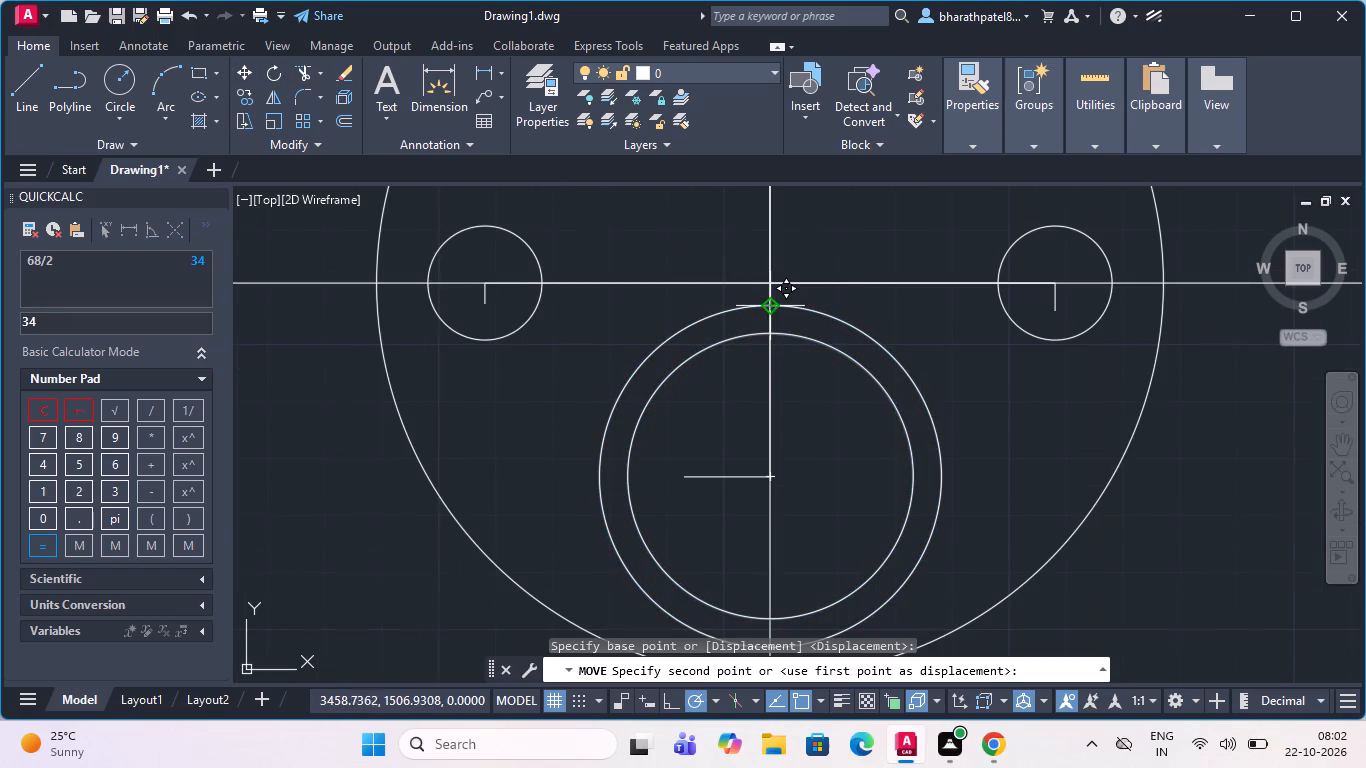
{"action": "scroll", "coordinate": [773, 304], "scroll_direction": "up", "scroll_amount": 1}
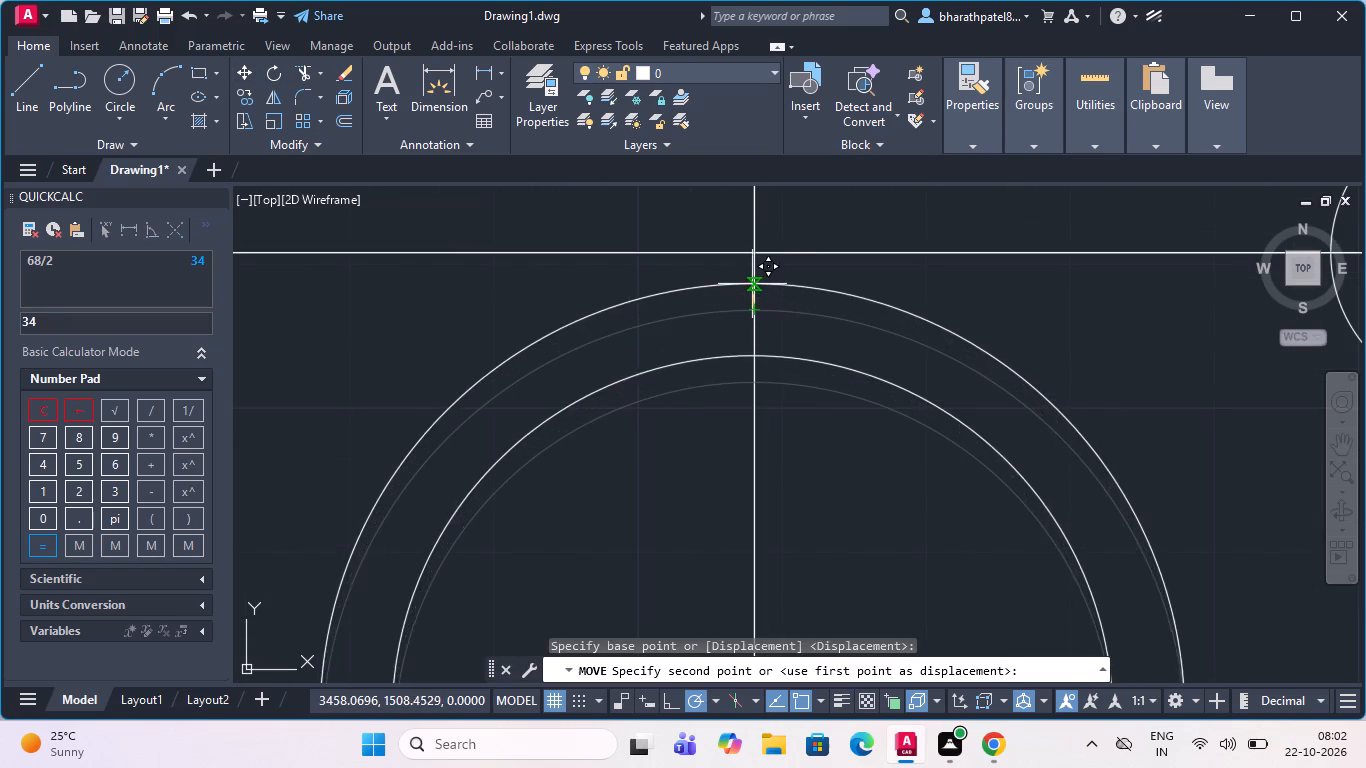
{"action": "scroll", "coordinate": [752, 263], "scroll_direction": "up", "scroll_amount": 3}
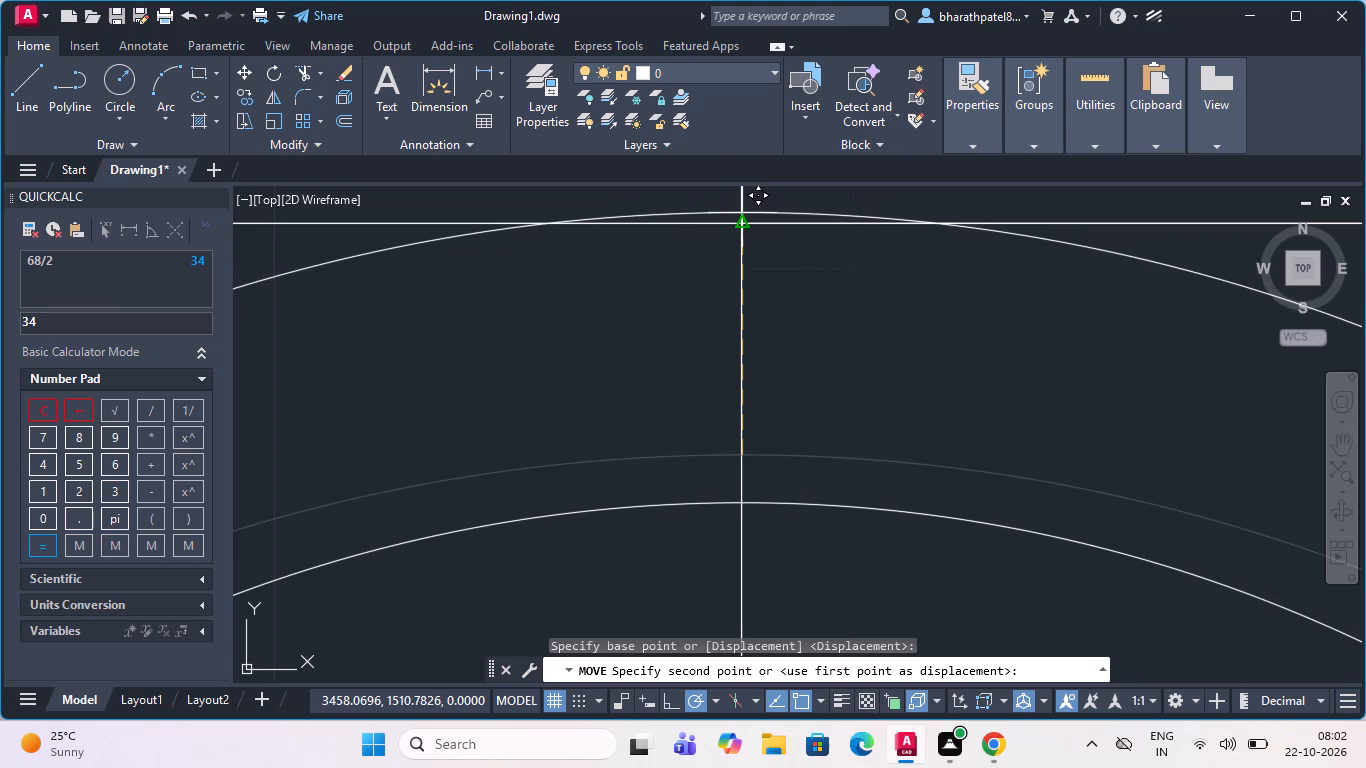
{"action": "left_click", "coordinate": [742, 213]}
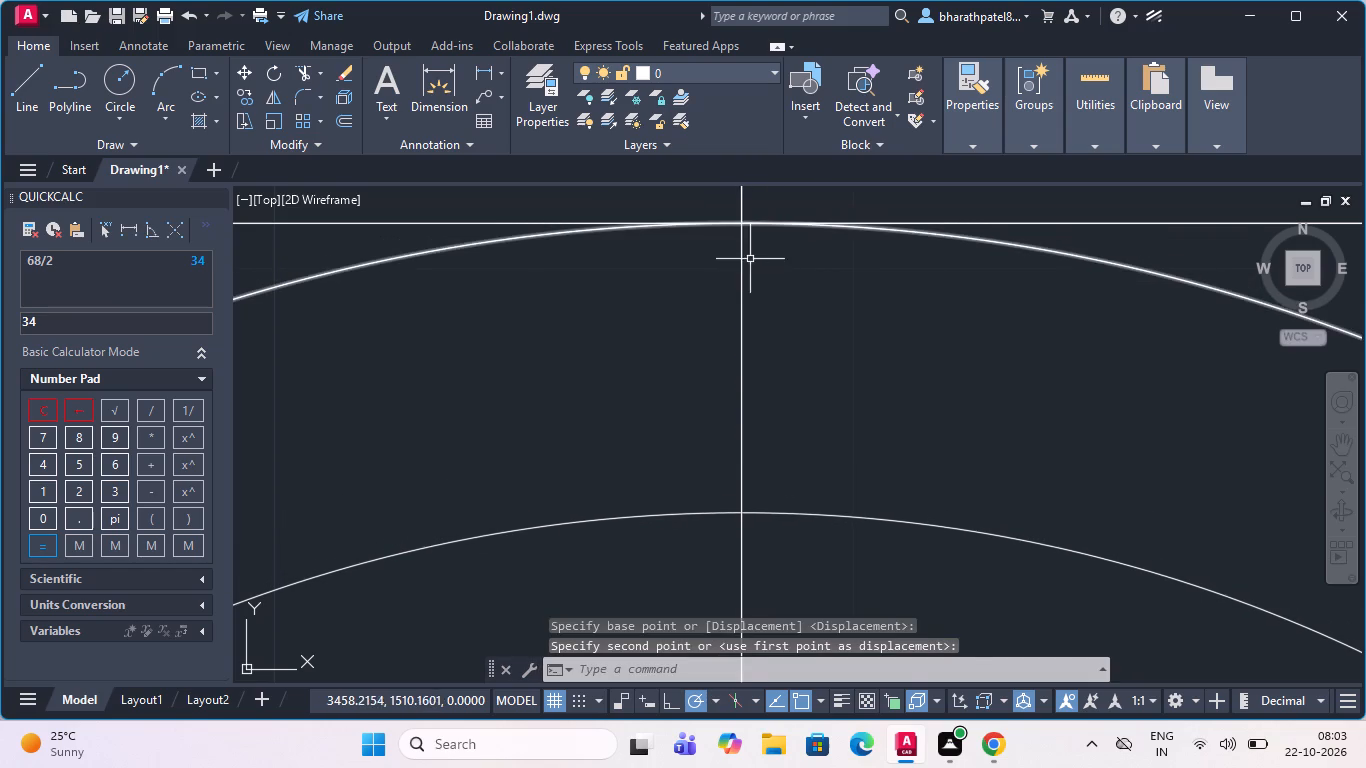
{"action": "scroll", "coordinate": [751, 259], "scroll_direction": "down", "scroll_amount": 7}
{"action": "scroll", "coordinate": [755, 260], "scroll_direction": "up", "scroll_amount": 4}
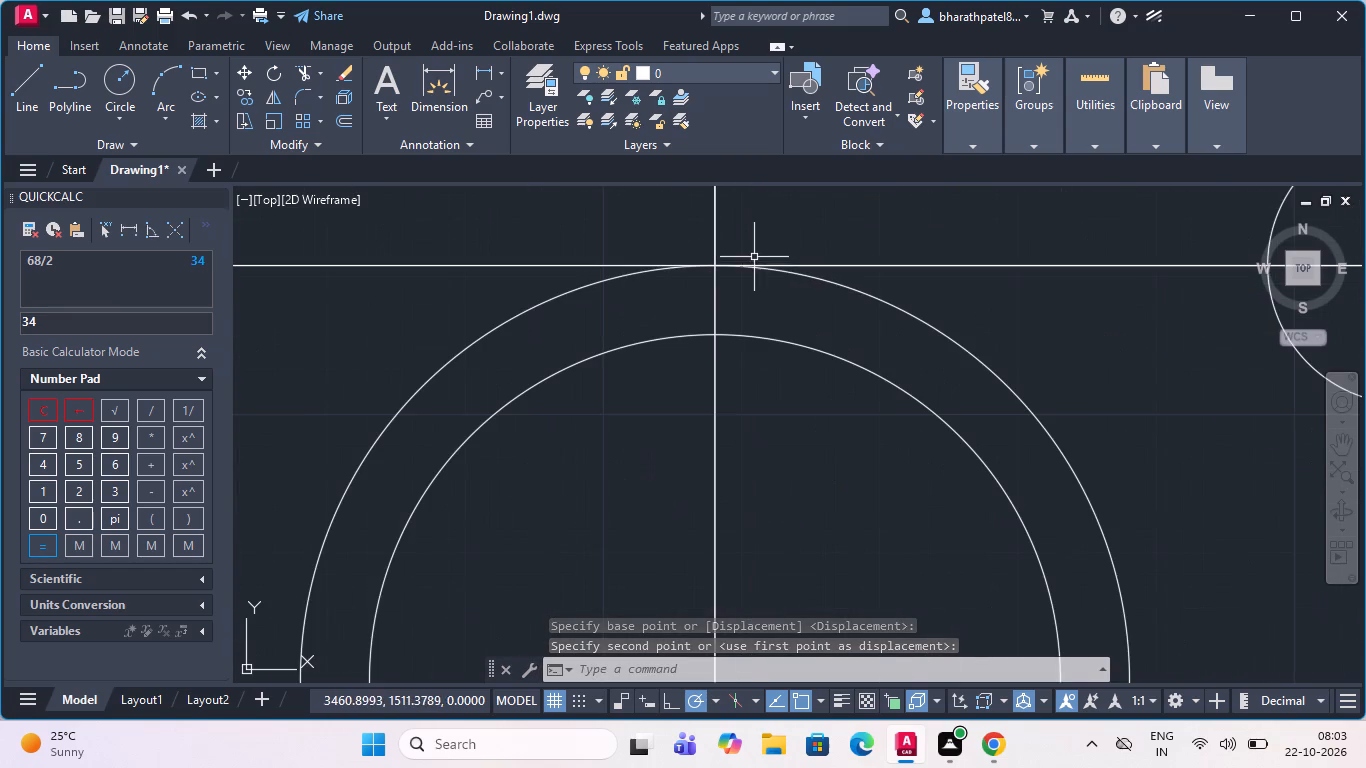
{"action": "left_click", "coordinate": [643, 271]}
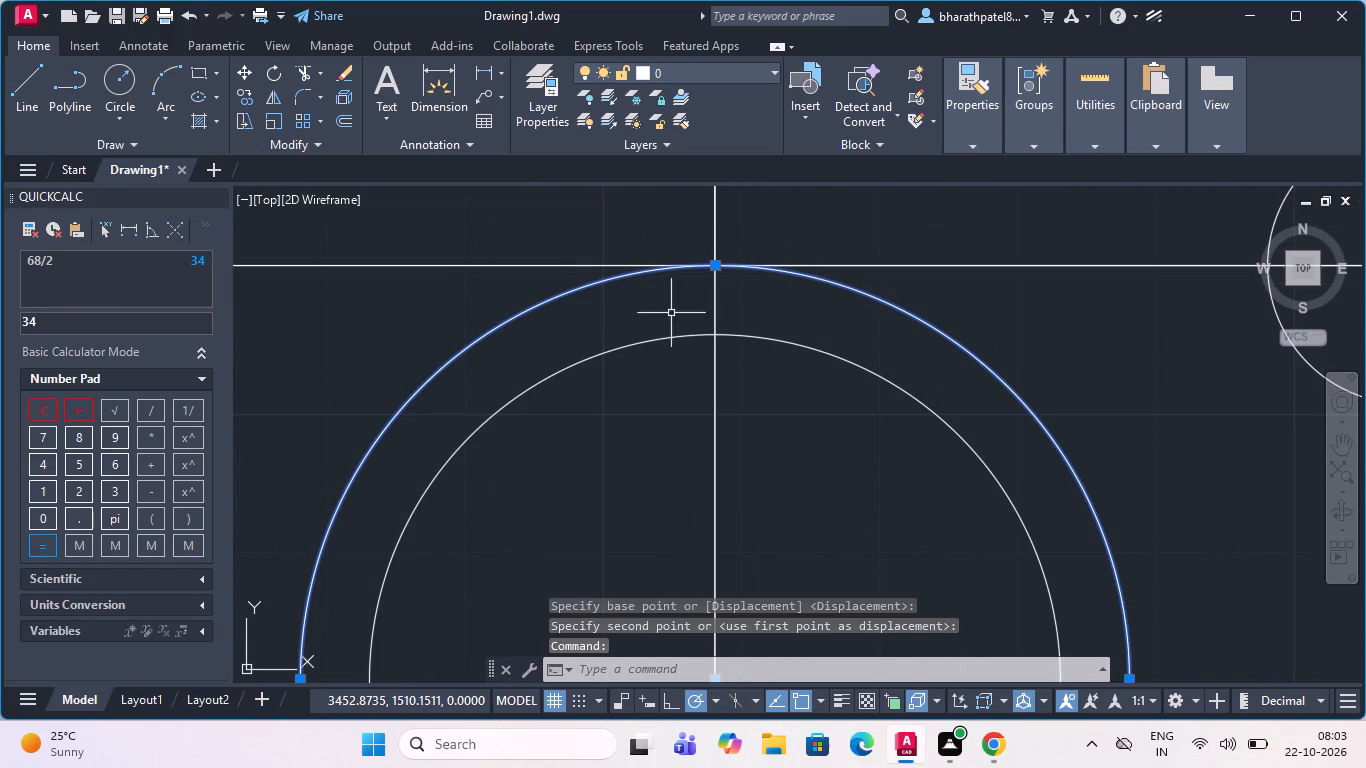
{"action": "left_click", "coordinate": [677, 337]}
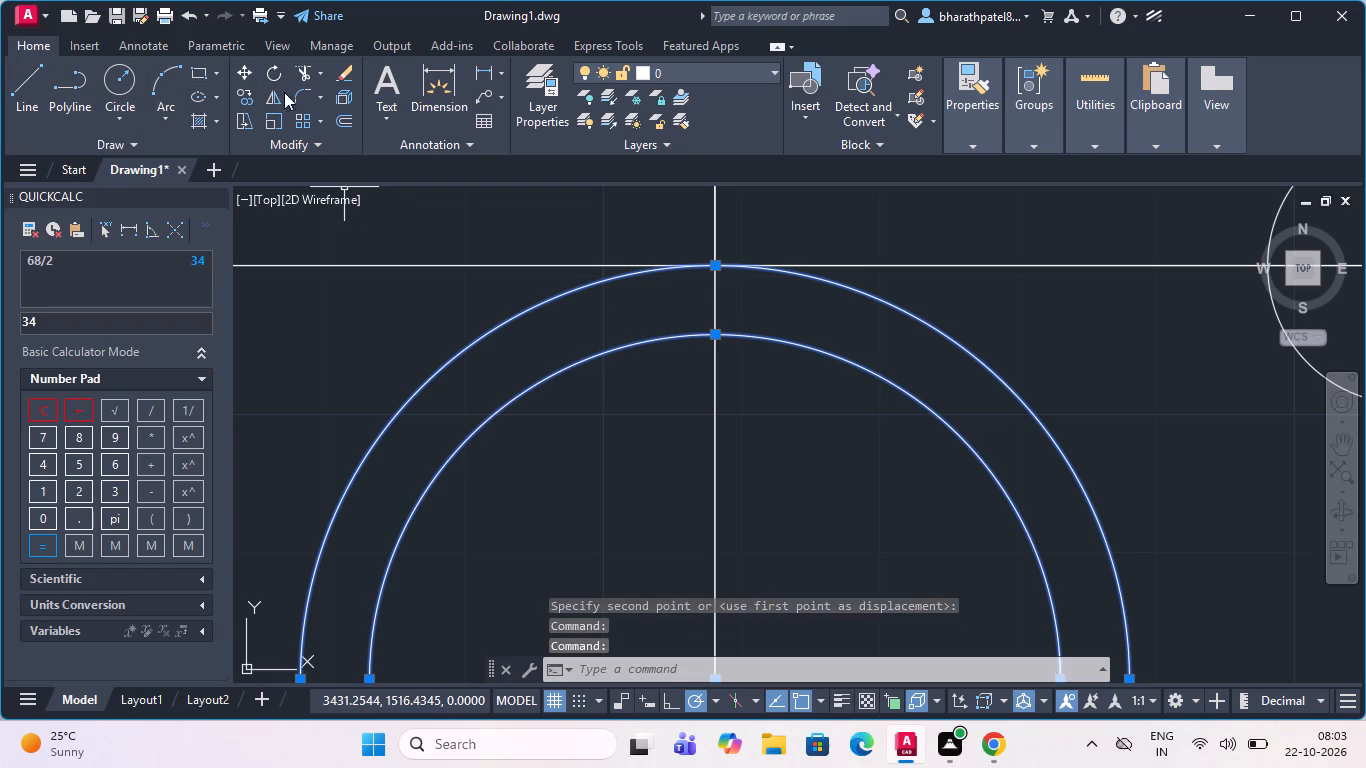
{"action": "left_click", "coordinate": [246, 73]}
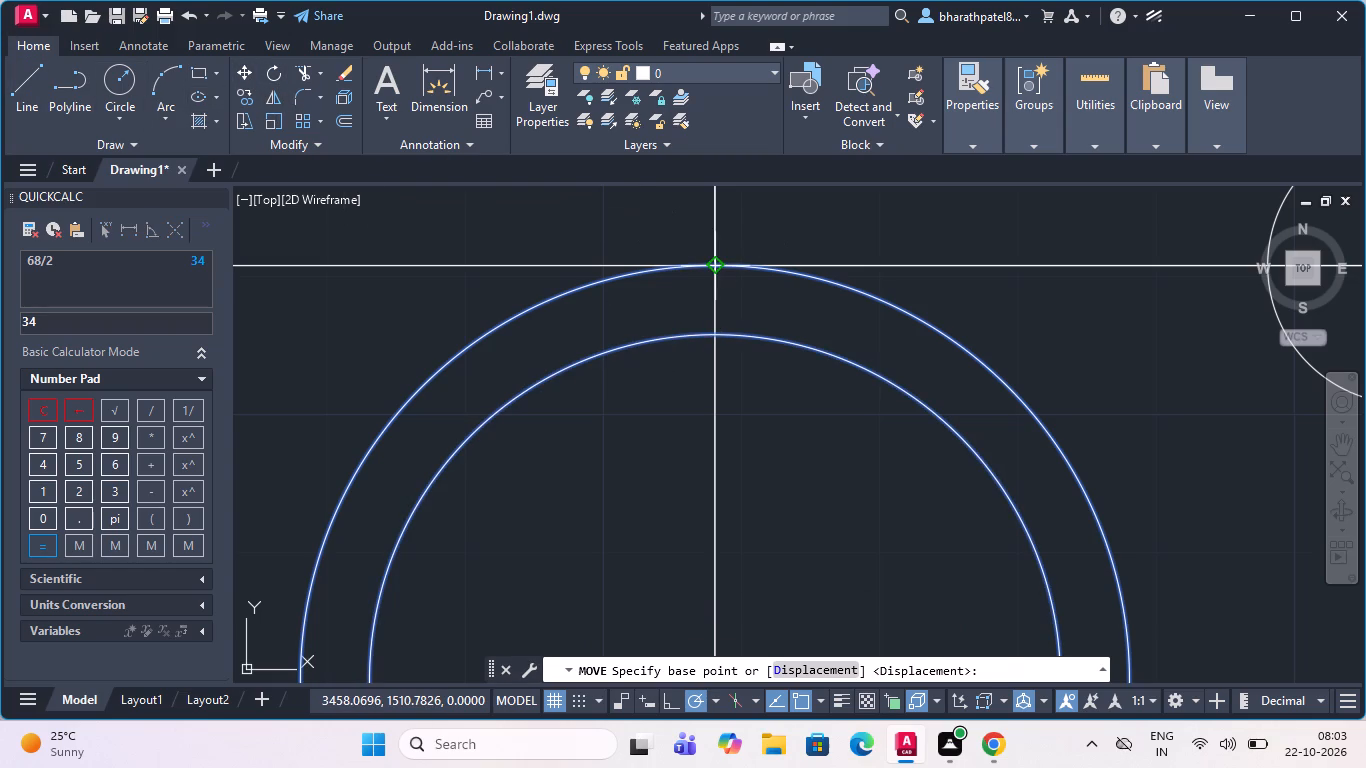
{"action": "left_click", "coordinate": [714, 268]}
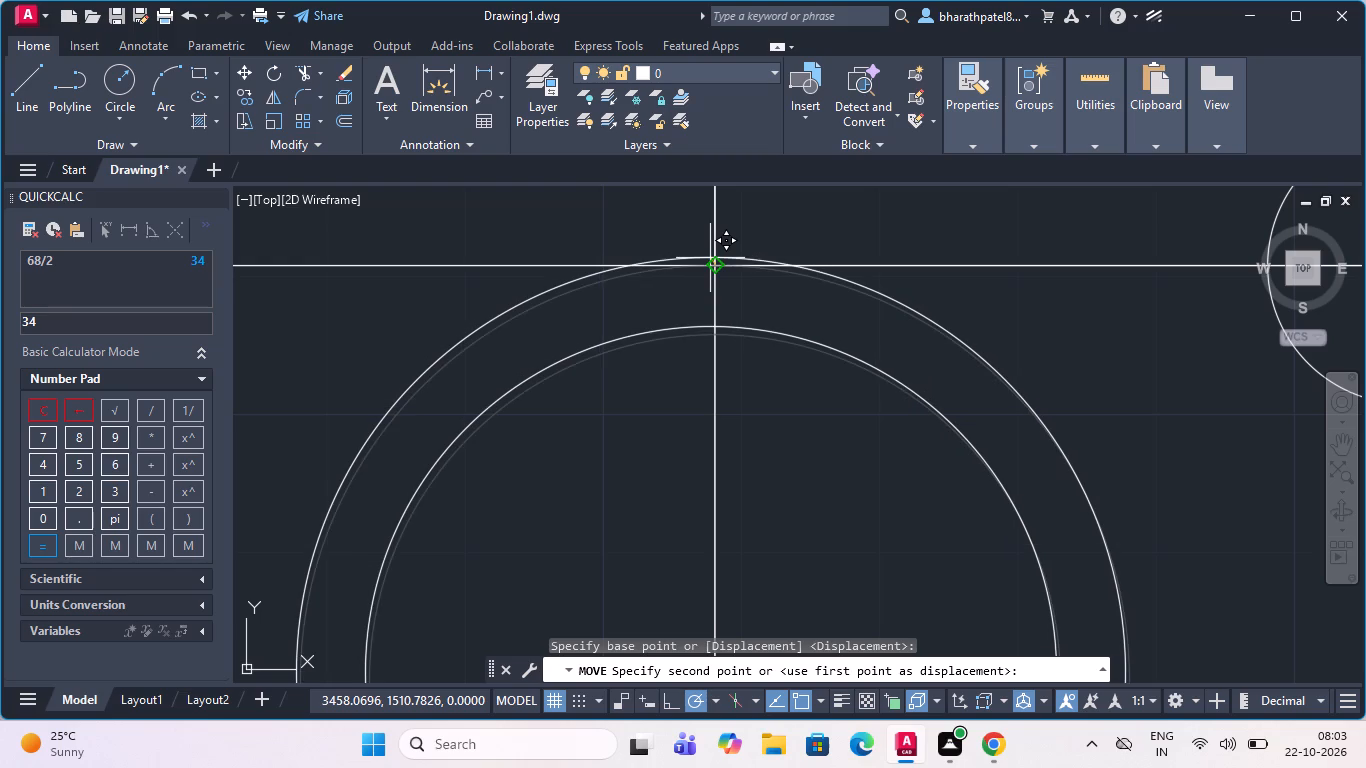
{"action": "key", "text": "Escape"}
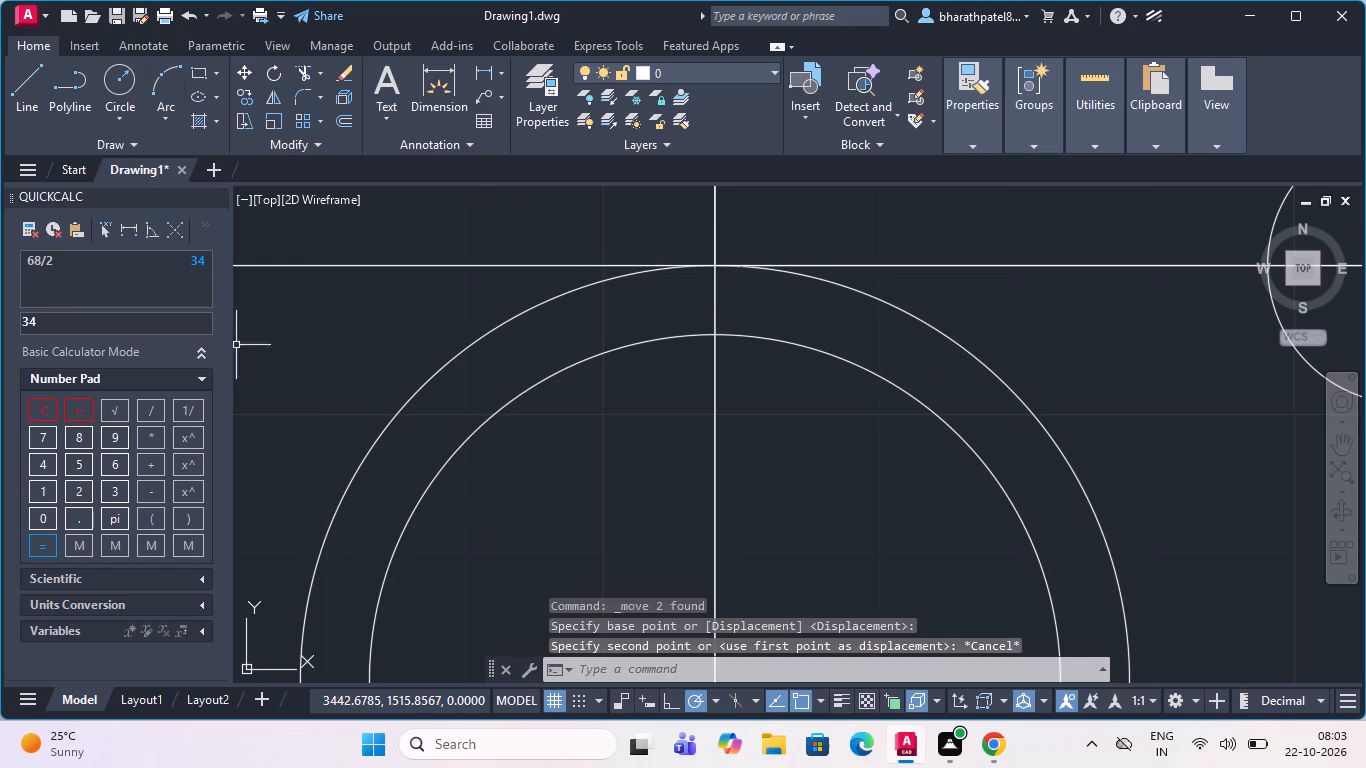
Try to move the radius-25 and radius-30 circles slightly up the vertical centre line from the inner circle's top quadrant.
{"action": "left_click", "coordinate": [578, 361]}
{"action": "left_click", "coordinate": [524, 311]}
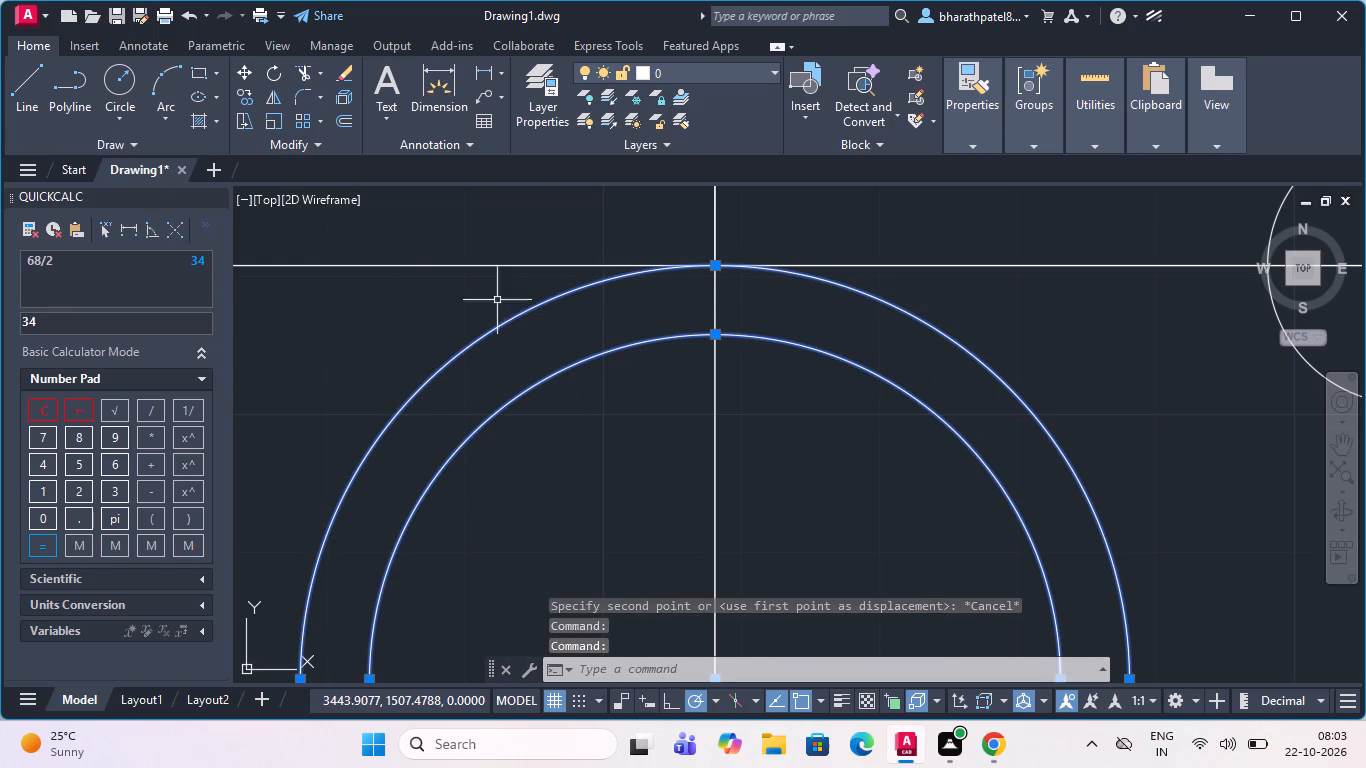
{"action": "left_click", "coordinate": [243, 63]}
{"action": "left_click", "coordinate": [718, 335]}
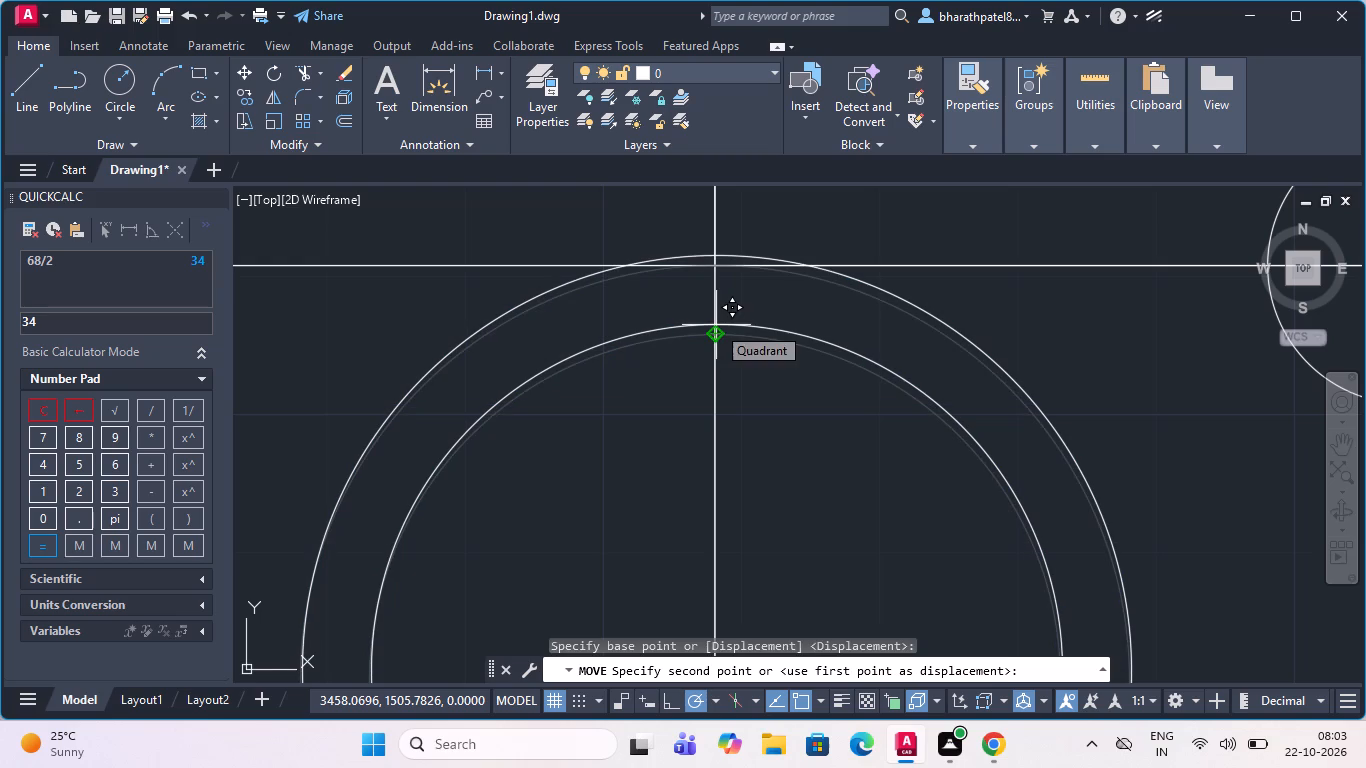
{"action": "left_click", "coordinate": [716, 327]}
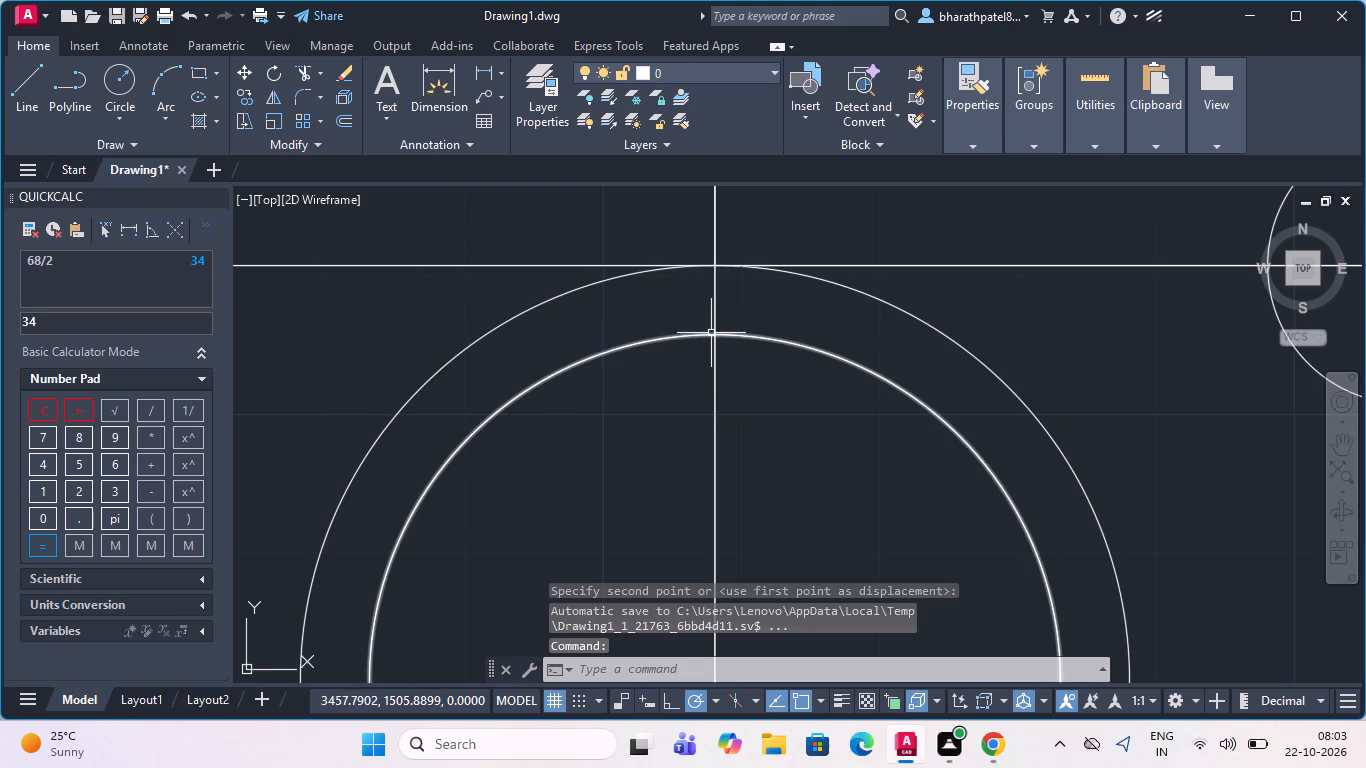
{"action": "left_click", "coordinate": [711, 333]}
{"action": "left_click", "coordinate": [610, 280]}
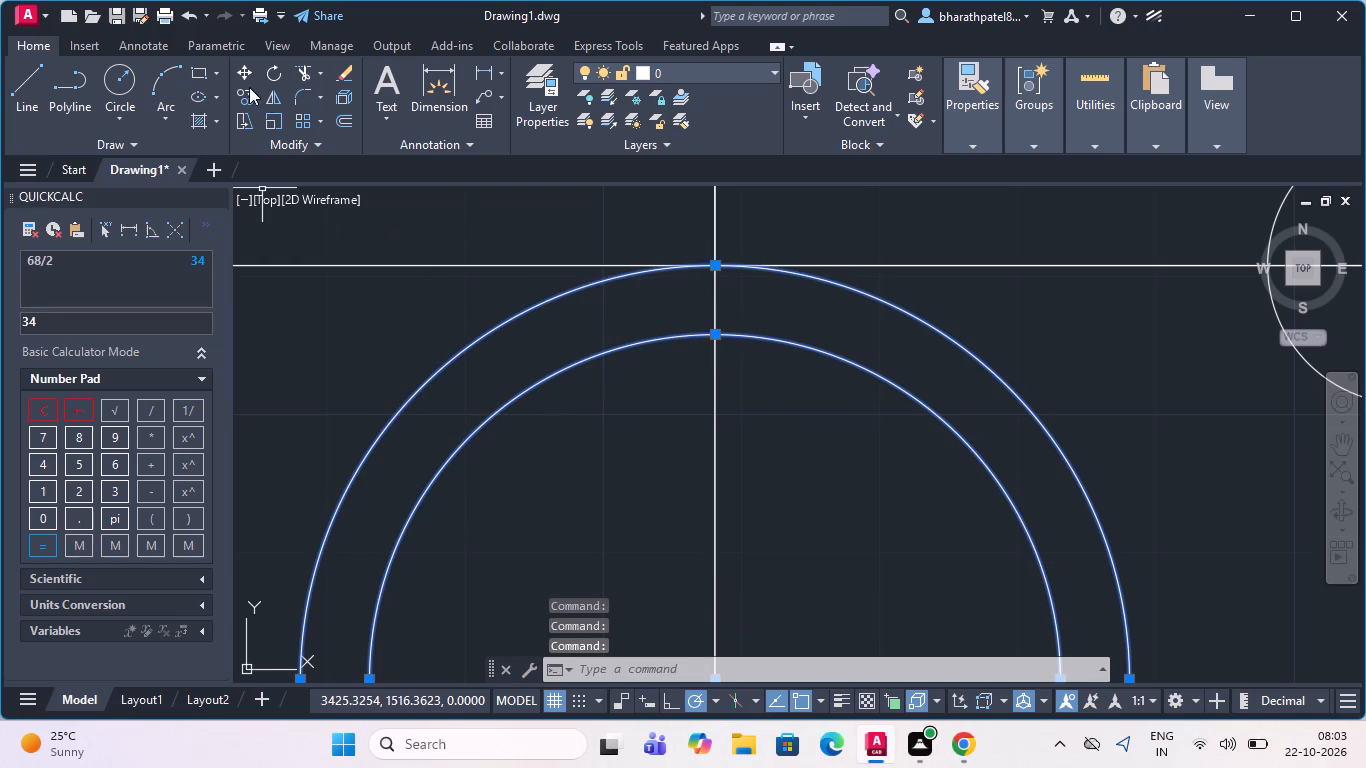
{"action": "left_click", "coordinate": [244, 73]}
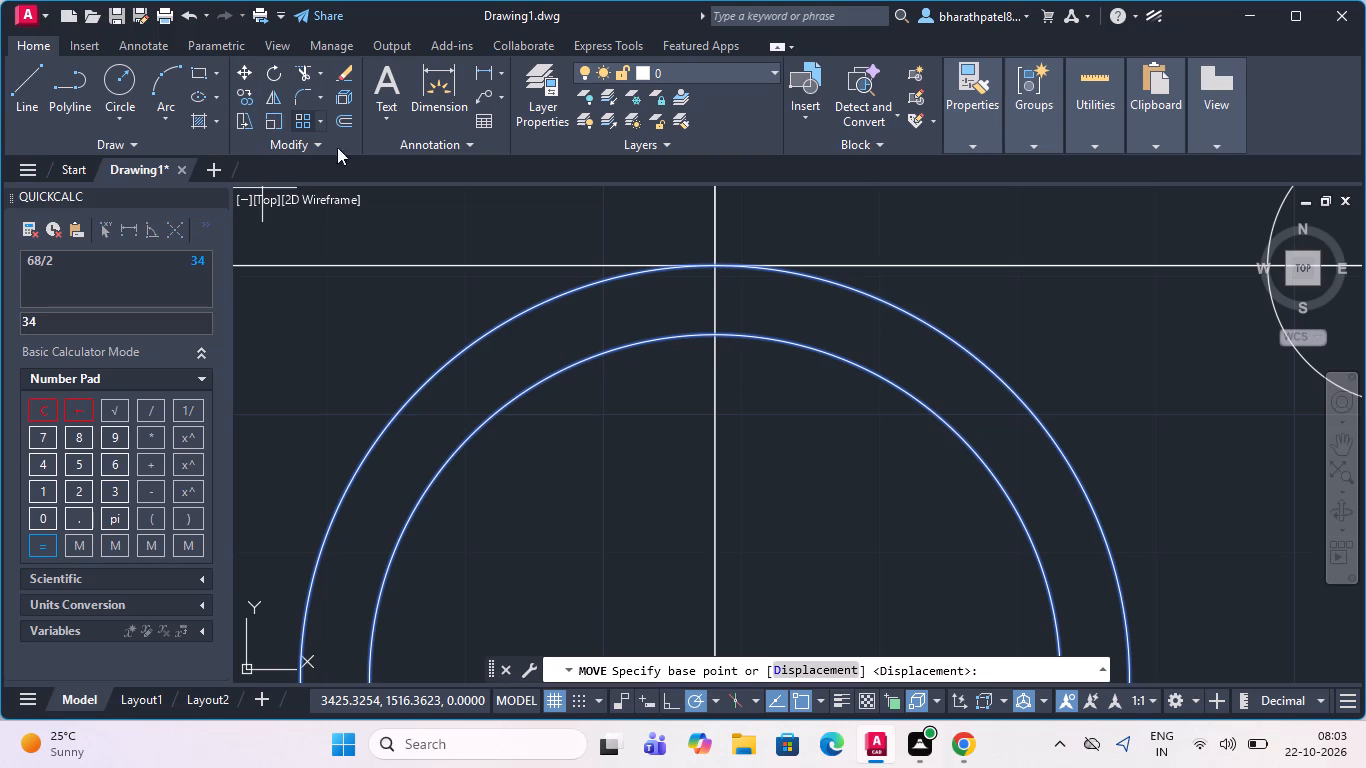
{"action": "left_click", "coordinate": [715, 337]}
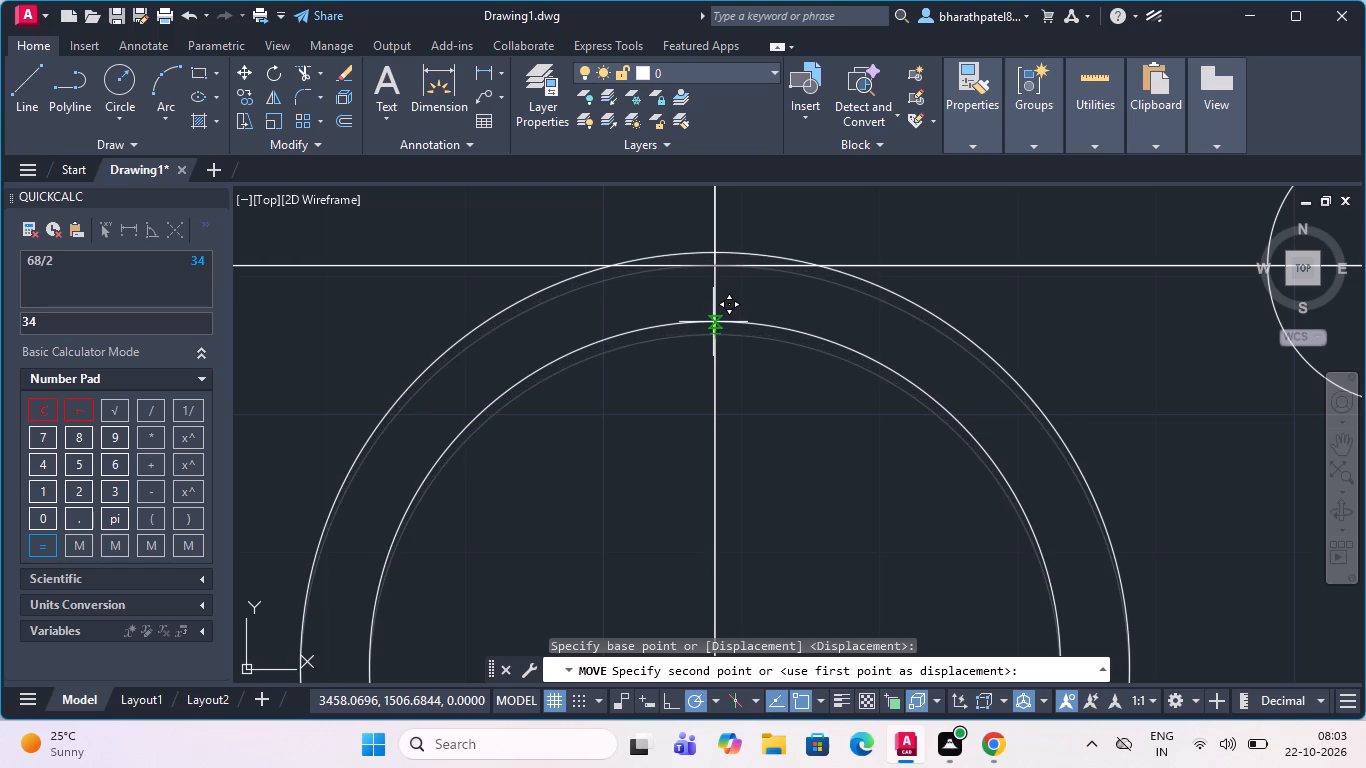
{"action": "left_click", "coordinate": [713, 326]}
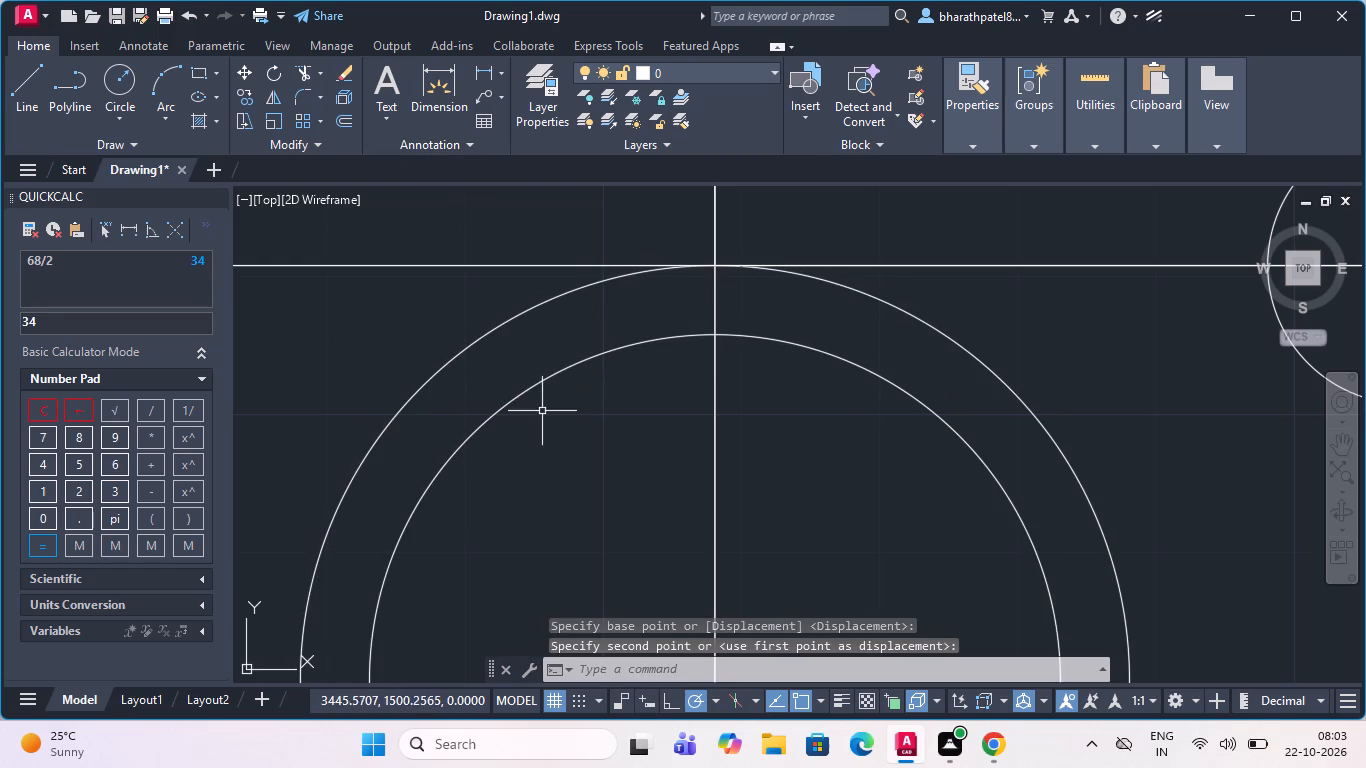
Move the radius-25 and radius-30 circles up about 1 unit along the vertical centre line, using the inner circle's top quadrant as base point.
{"action": "left_click", "coordinate": [545, 375]}
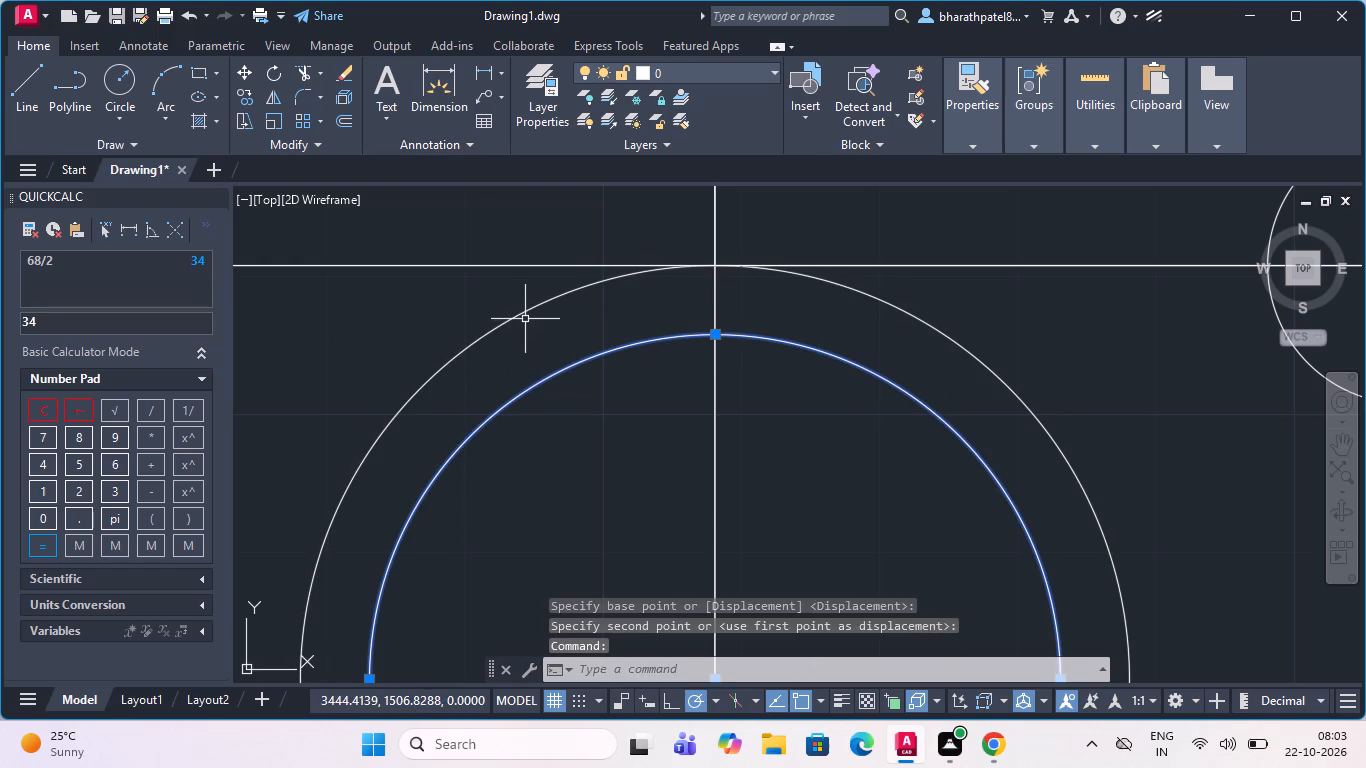
{"action": "left_click", "coordinate": [522, 312]}
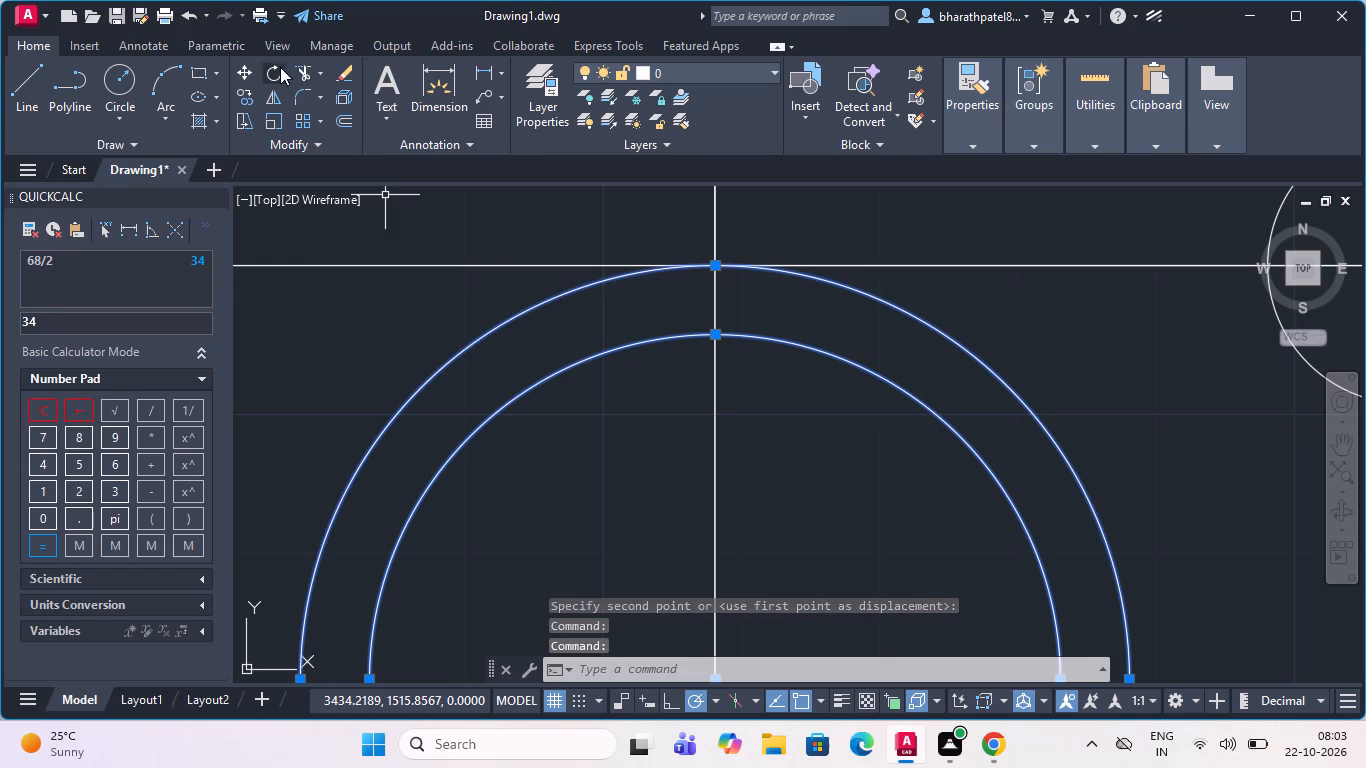
{"action": "left_click", "coordinate": [243, 70]}
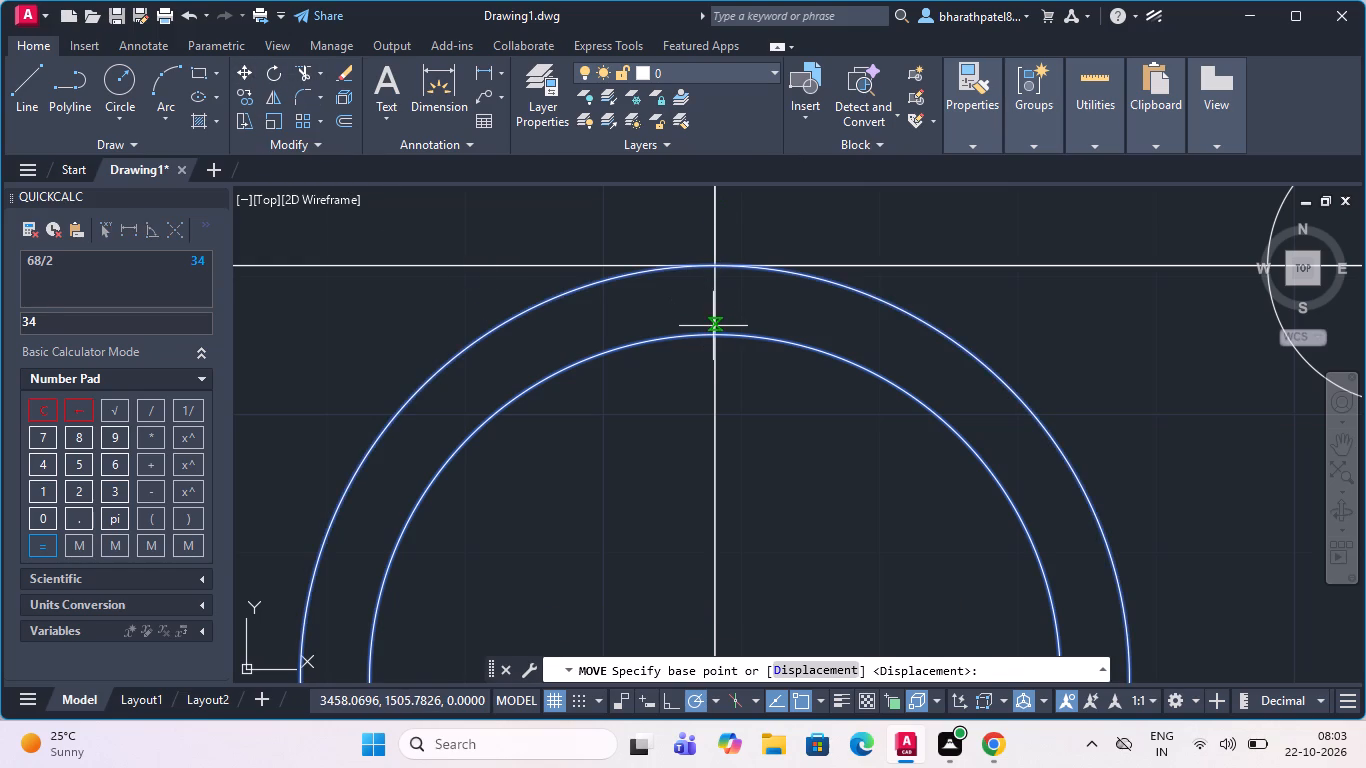
{"action": "left_click", "coordinate": [719, 335]}
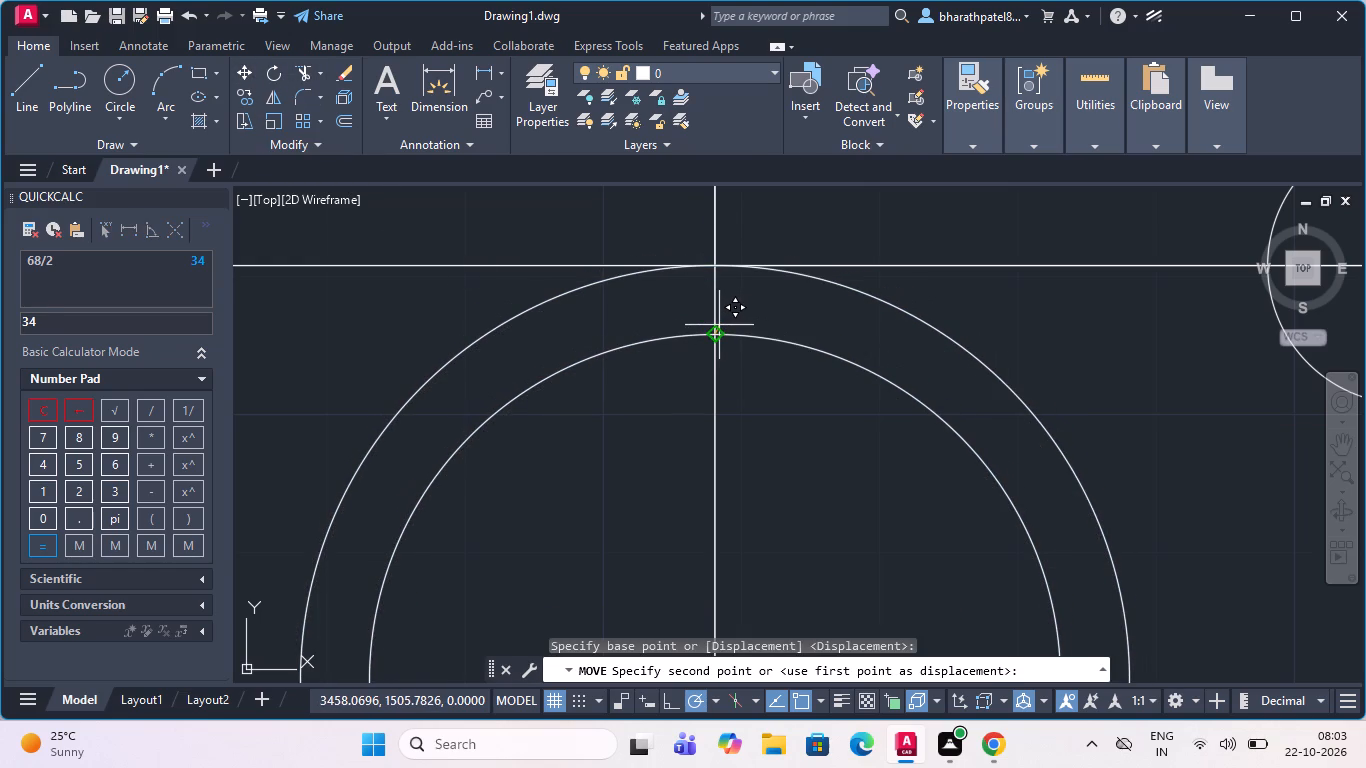
{"action": "left_click", "coordinate": [715, 321]}
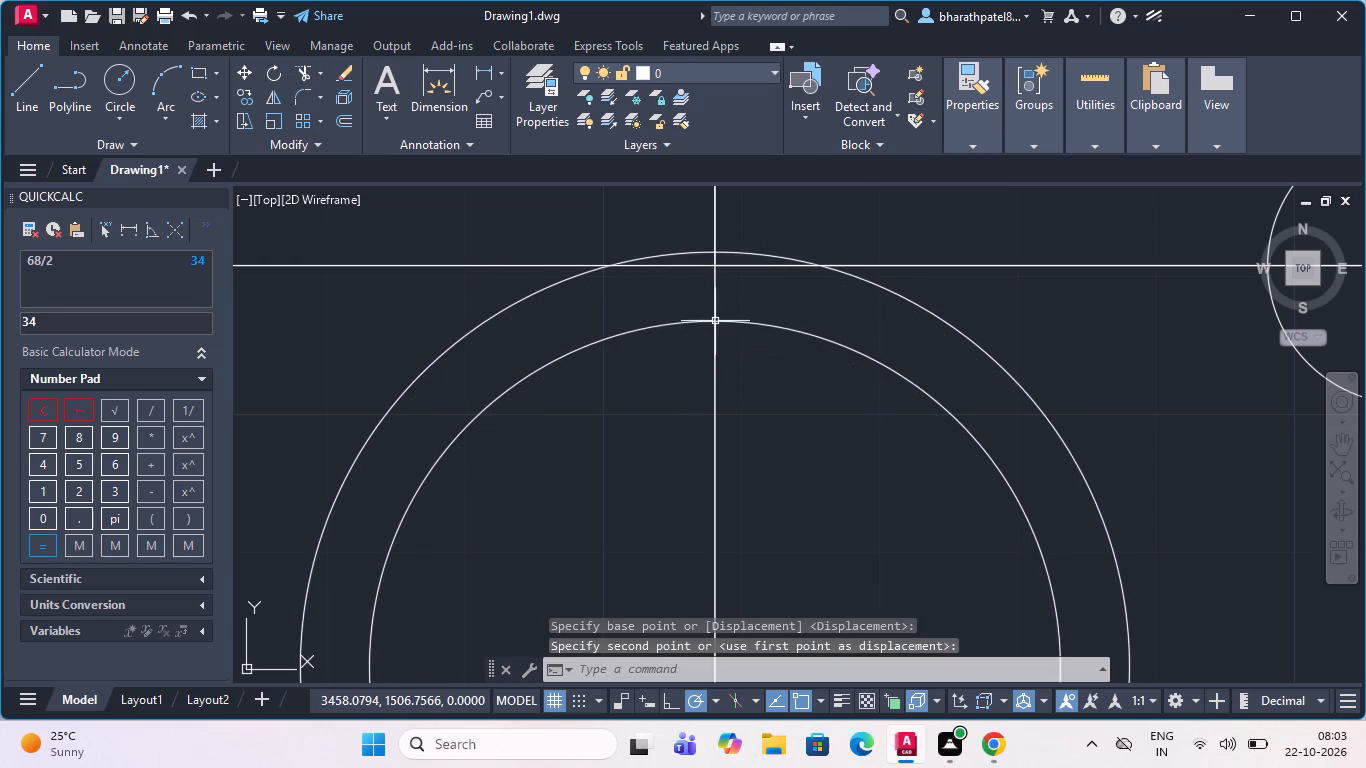
Delete the short horizontal line inside the radius-25 circle, left of the vertical centre line.
{"action": "scroll", "coordinate": [713, 326], "scroll_direction": "down", "scroll_amount": 5}
{"action": "scroll", "coordinate": [771, 340], "scroll_direction": "up", "scroll_amount": 3}
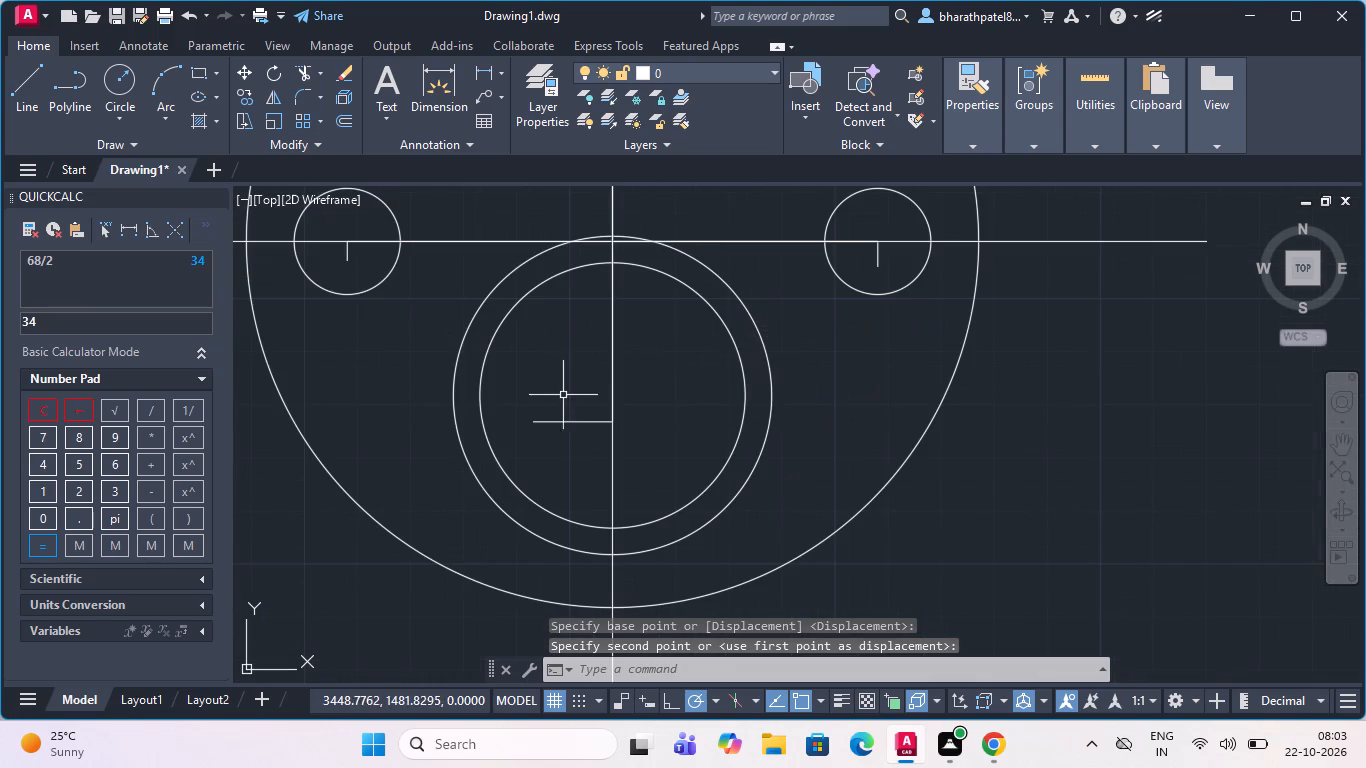
{"action": "left_click", "coordinate": [568, 422]}
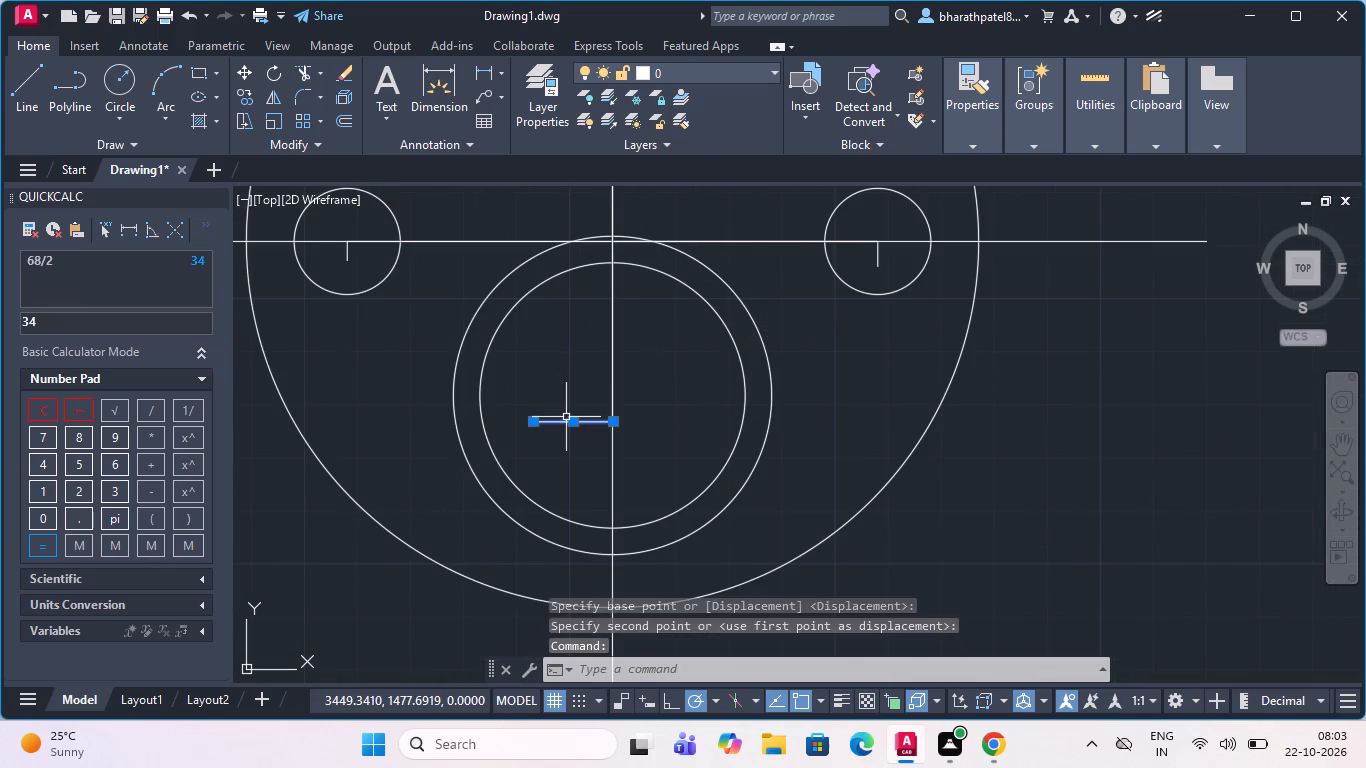
{"action": "key", "text": "Delete"}
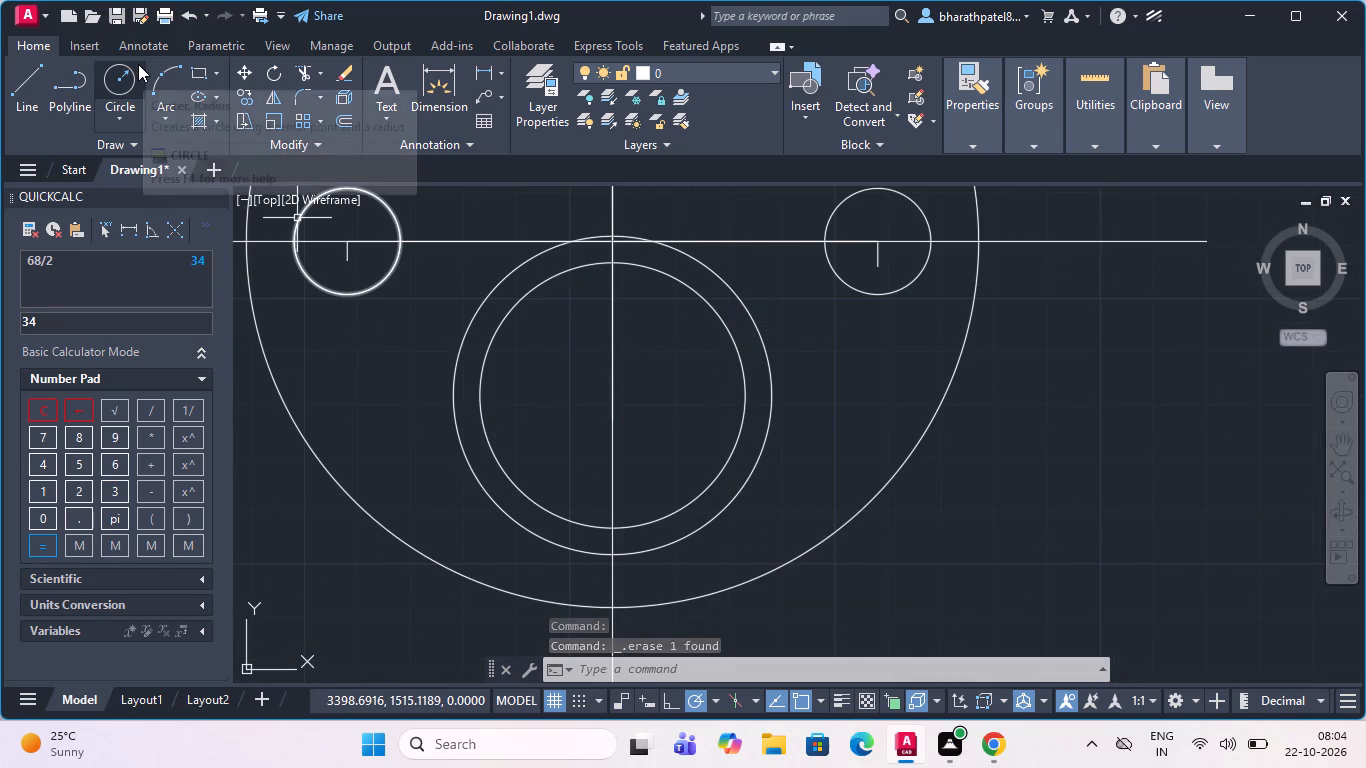
Draw a line 5 units right from the radius-25 circle's top quadrant, continuing vertically up about 7 units past the radius-30 circle.
{"action": "scroll", "coordinate": [211, 170], "scroll_direction": "down", "scroll_amount": 1}
{"action": "scroll", "coordinate": [286, 289], "scroll_direction": "down", "scroll_amount": 2}
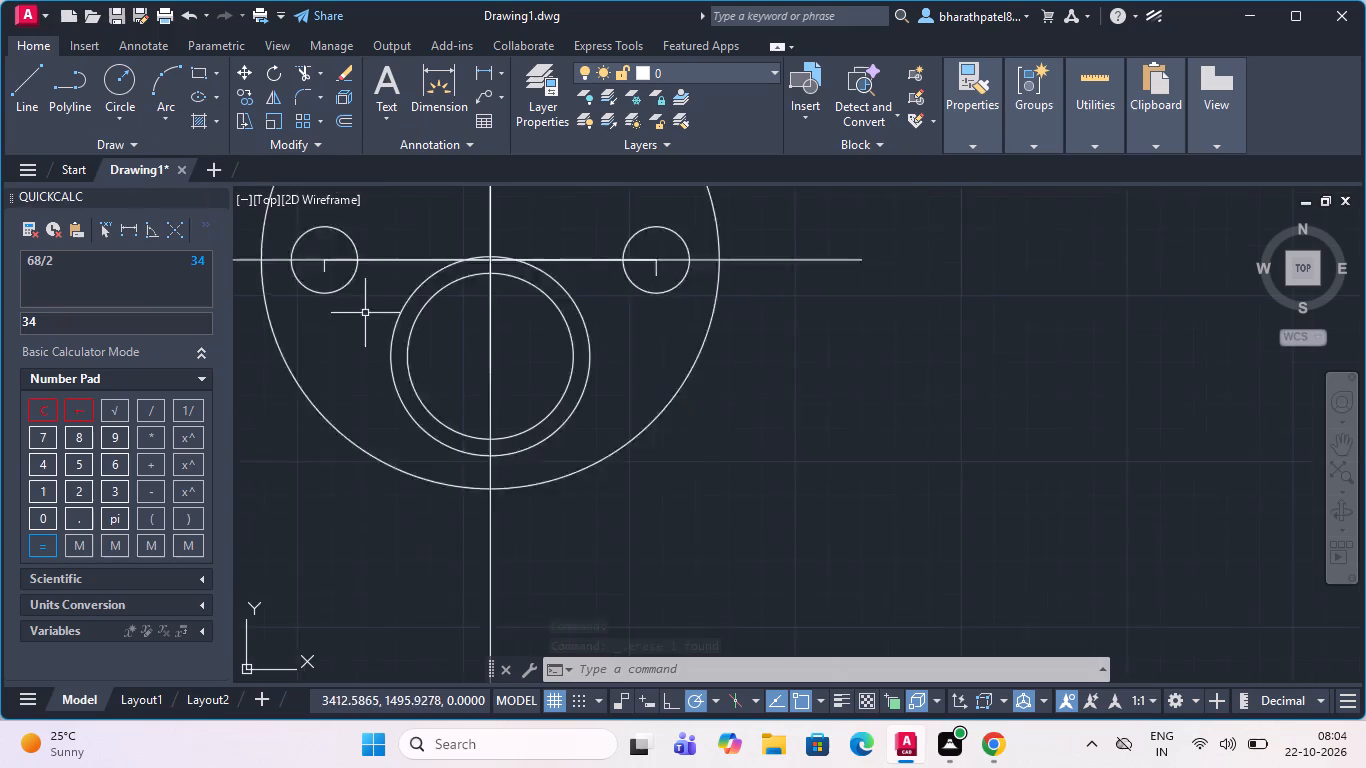
{"action": "scroll", "coordinate": [521, 301], "scroll_direction": "up", "scroll_amount": 2}
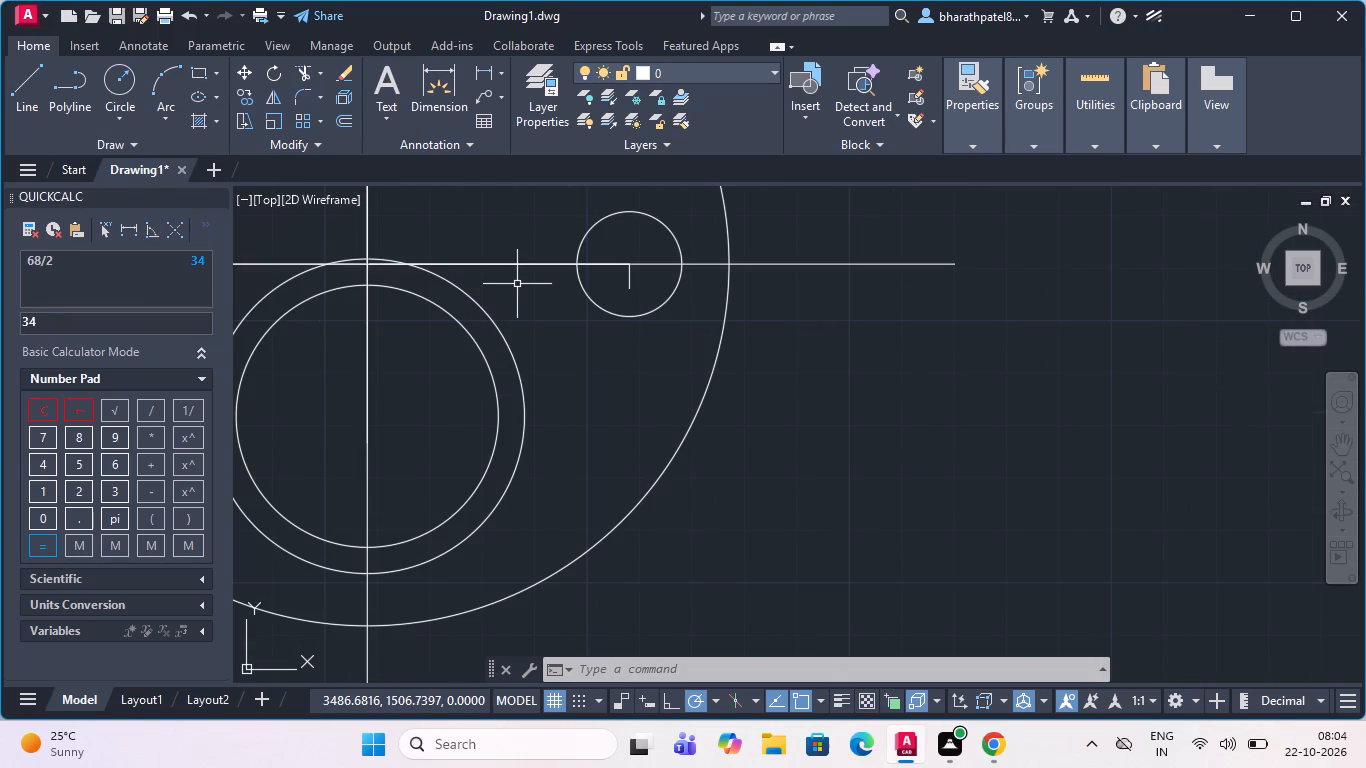
{"action": "scroll", "coordinate": [513, 272], "scroll_direction": "down", "scroll_amount": 2}
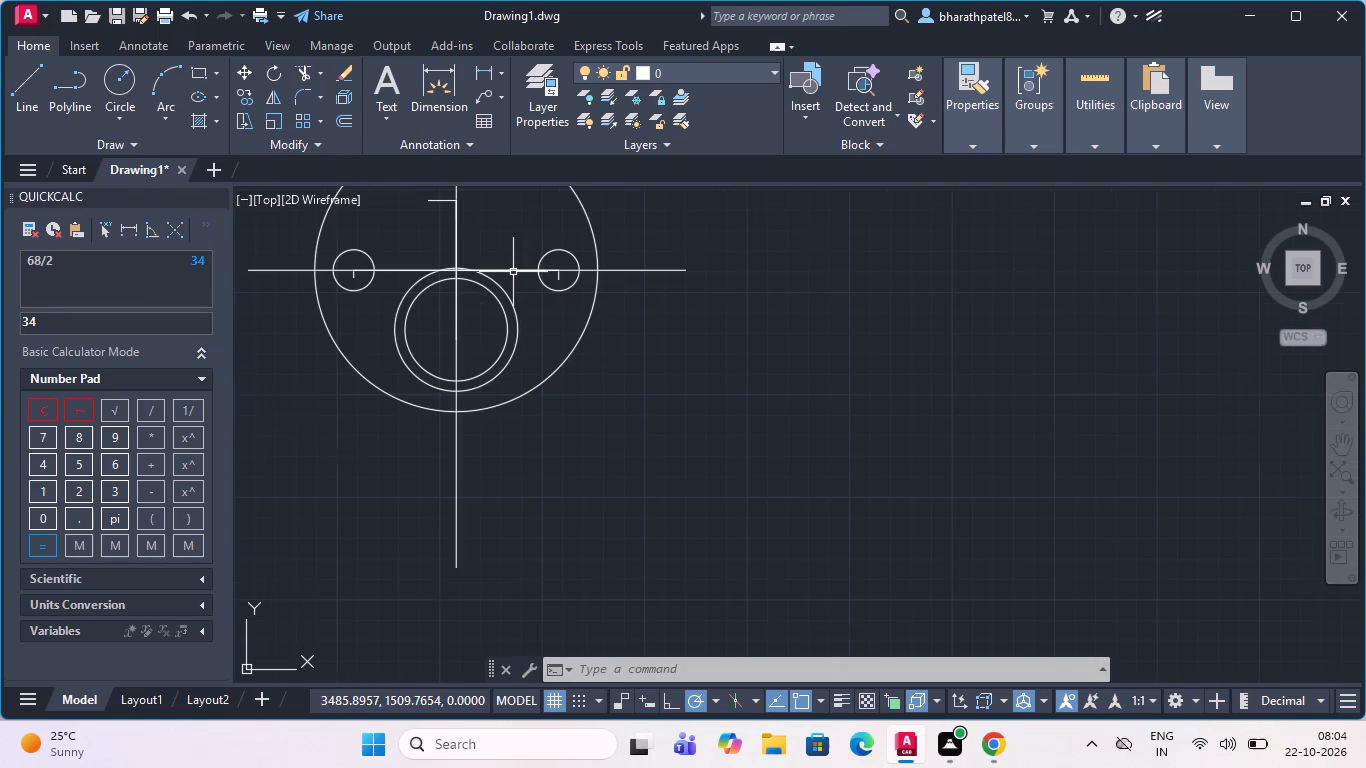
{"action": "scroll", "coordinate": [369, 264], "scroll_direction": "up", "scroll_amount": 1}
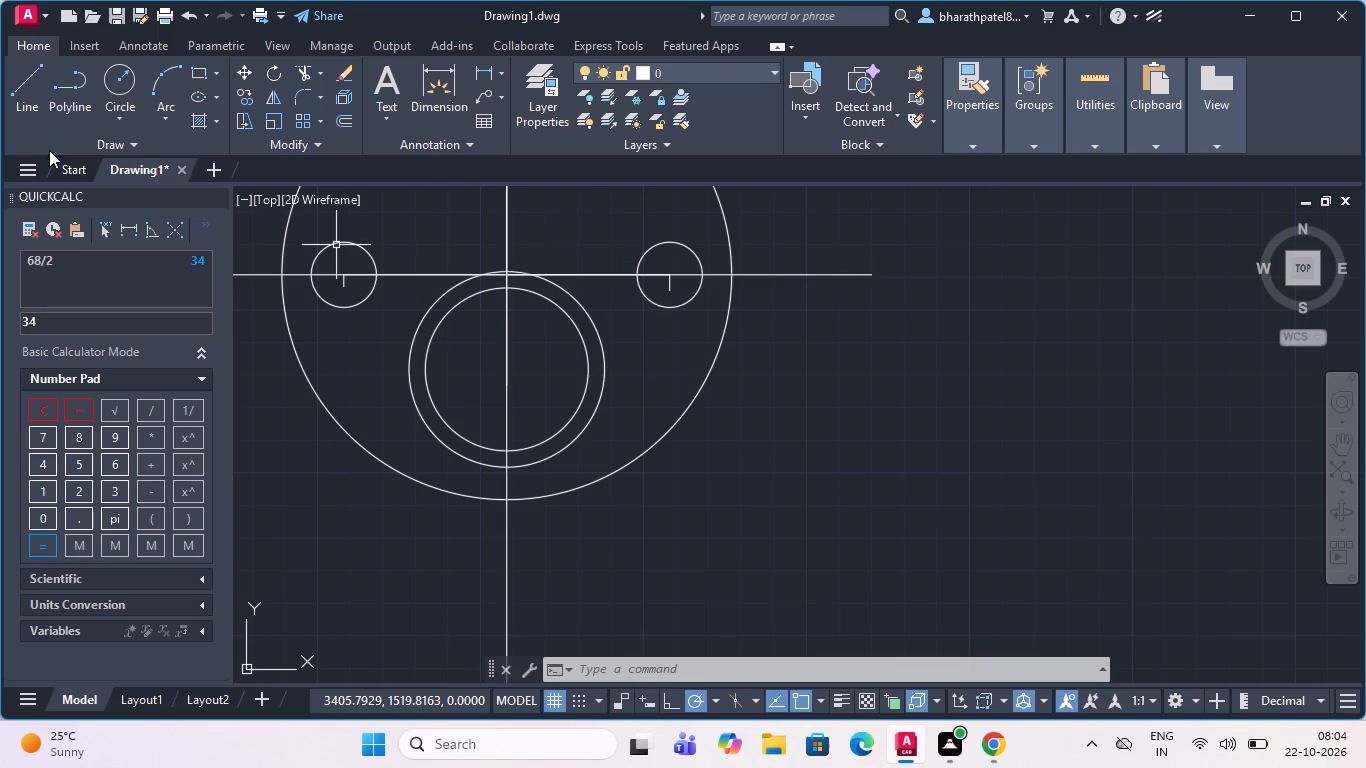
{"action": "left_click", "coordinate": [23, 81]}
{"action": "scroll", "coordinate": [394, 276], "scroll_direction": "up", "scroll_amount": 3}
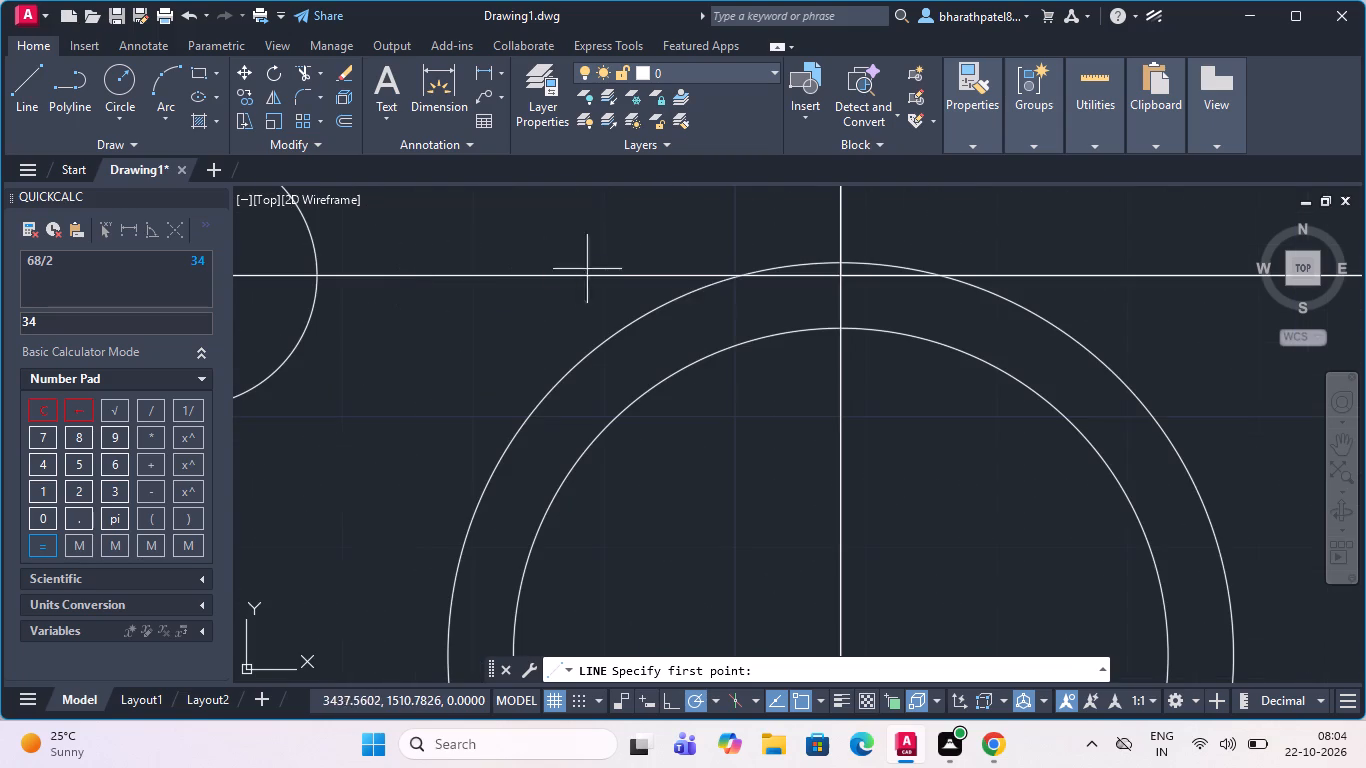
{"action": "left_click", "coordinate": [842, 331]}
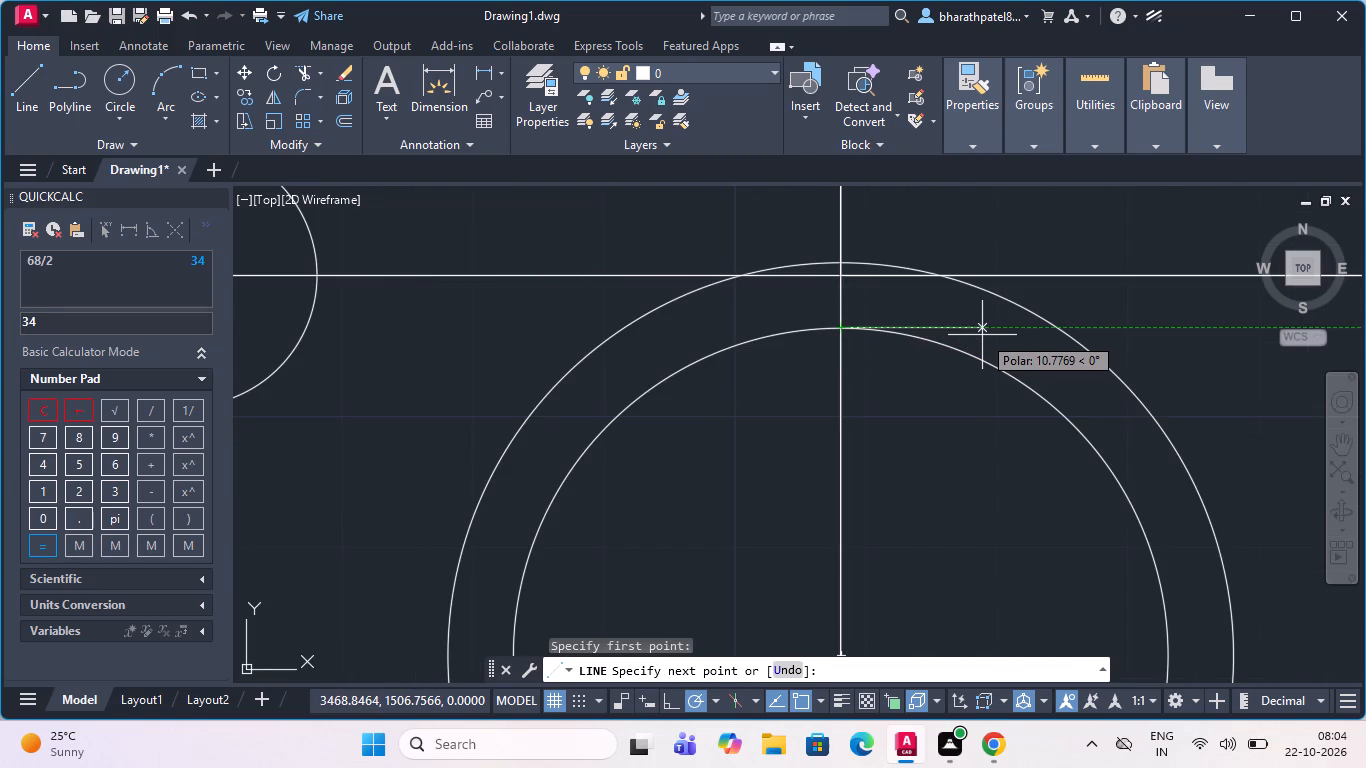
{"action": "key", "text": "5"}
{"action": "key", "text": "Return"}
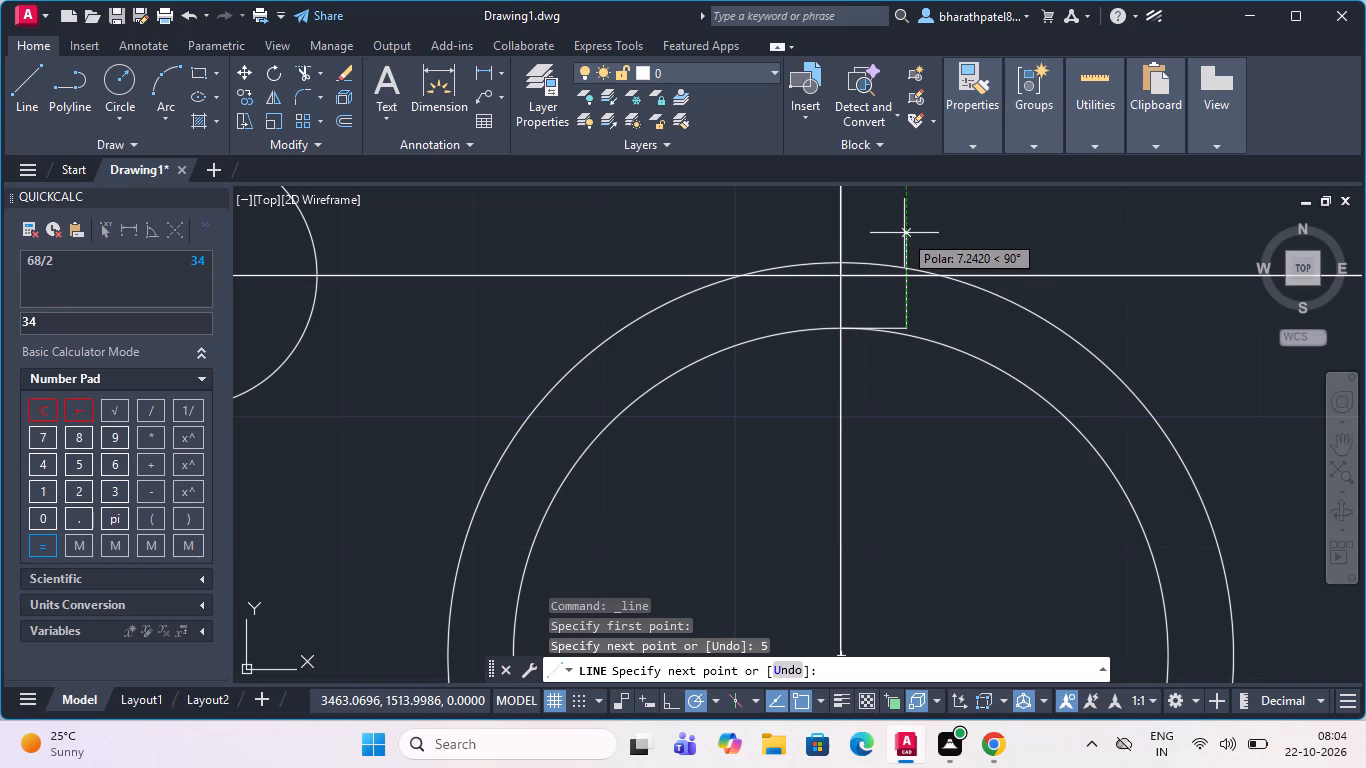
{"action": "left_click", "coordinate": [906, 232]}
{"action": "key", "text": "Escape"}
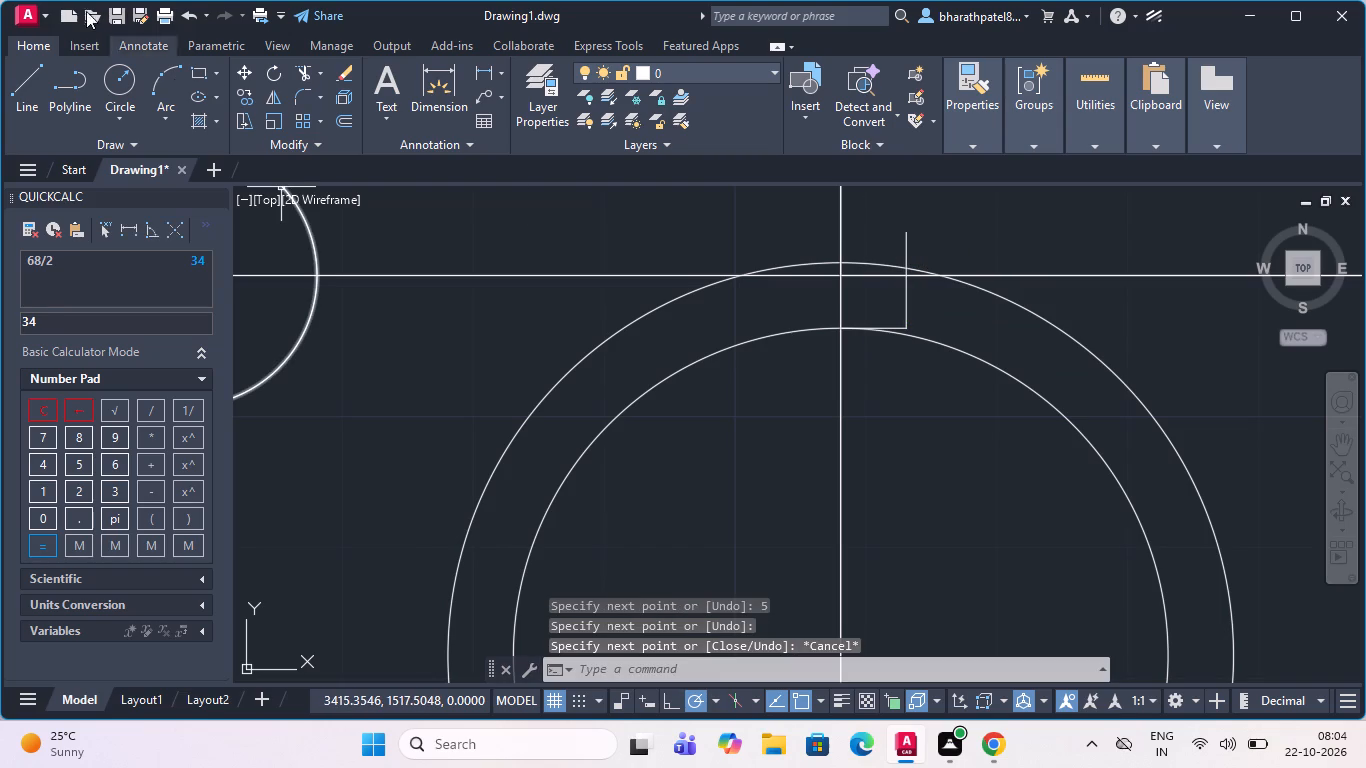
Draw a line 5 units left from the radius-25 circle's top quadrant, continuing vertically up about 9 units past the radius-30 circle.
{"action": "left_click", "coordinate": [25, 81]}
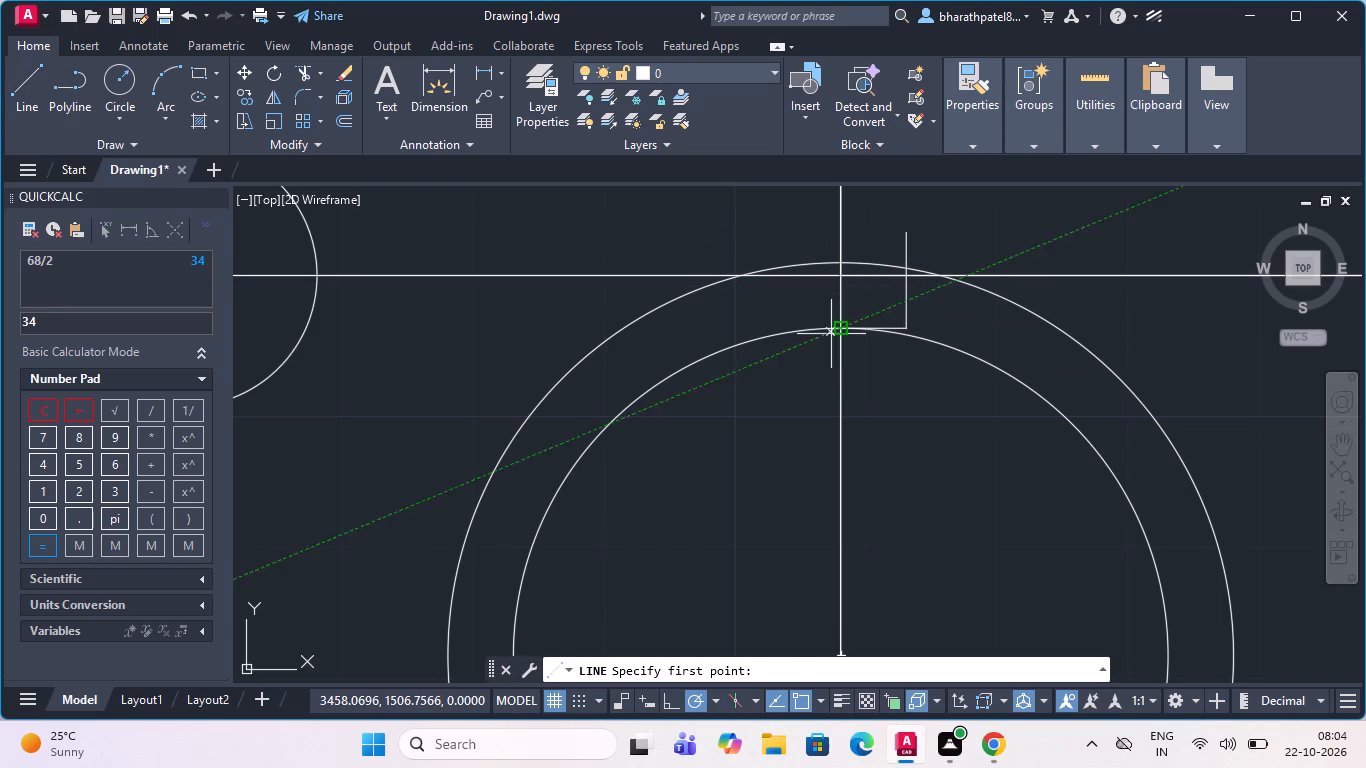
{"action": "left_click", "coordinate": [846, 325]}
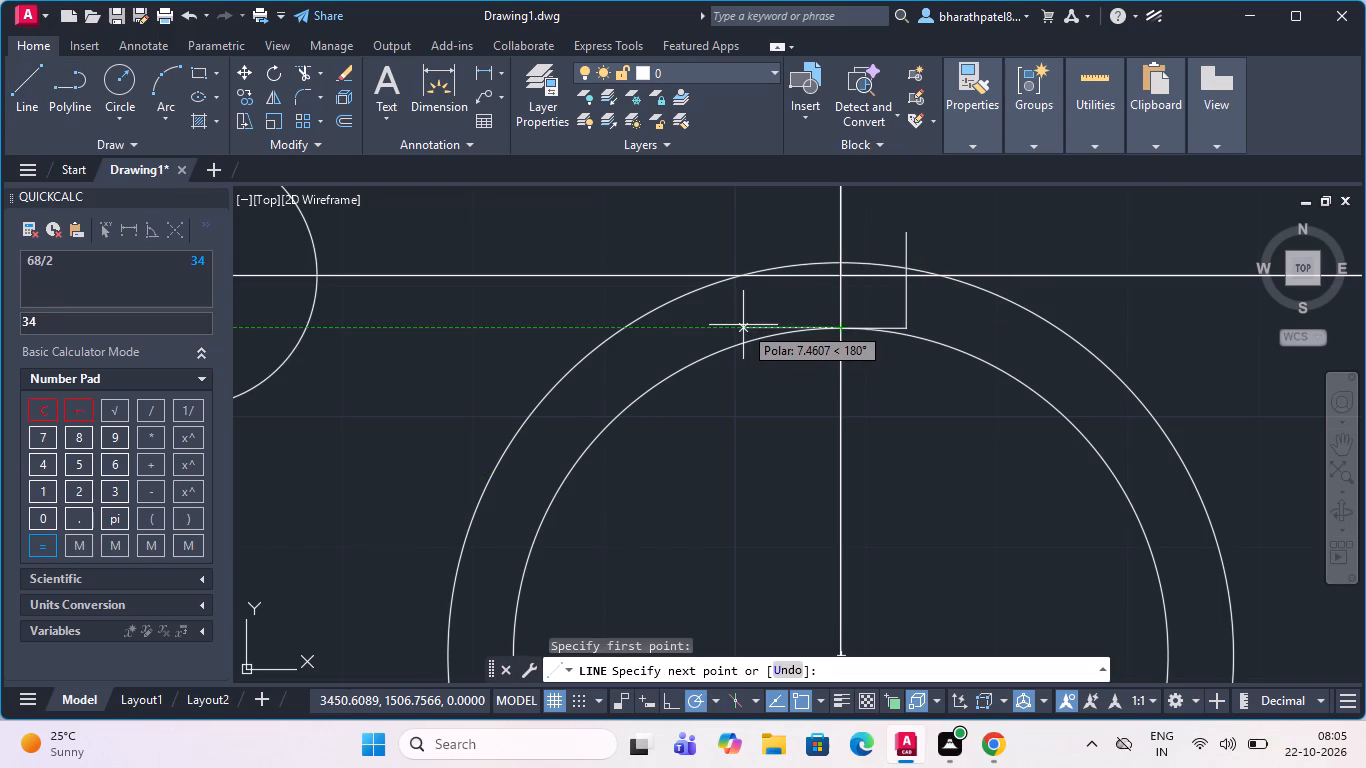
{"action": "key", "text": "5"}
{"action": "key", "text": "Return"}
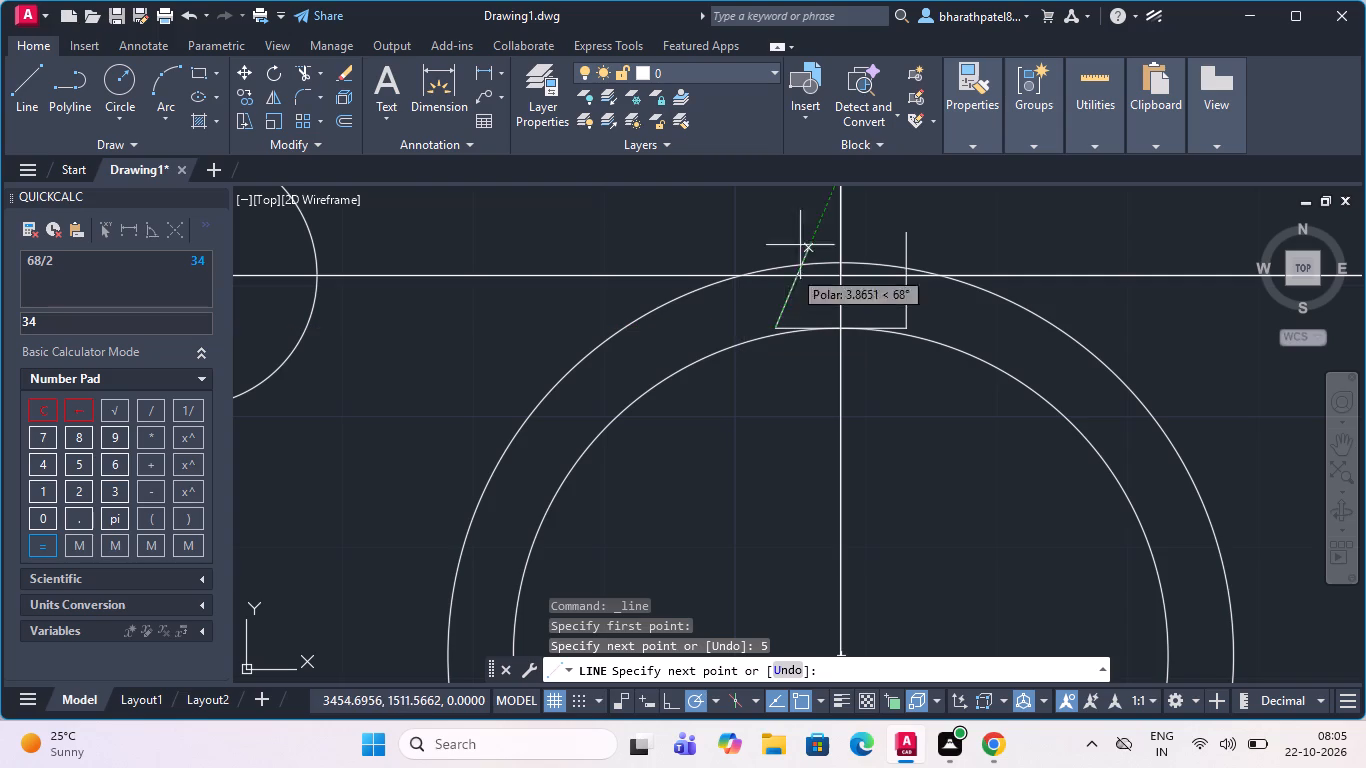
{"action": "left_click", "coordinate": [774, 208]}
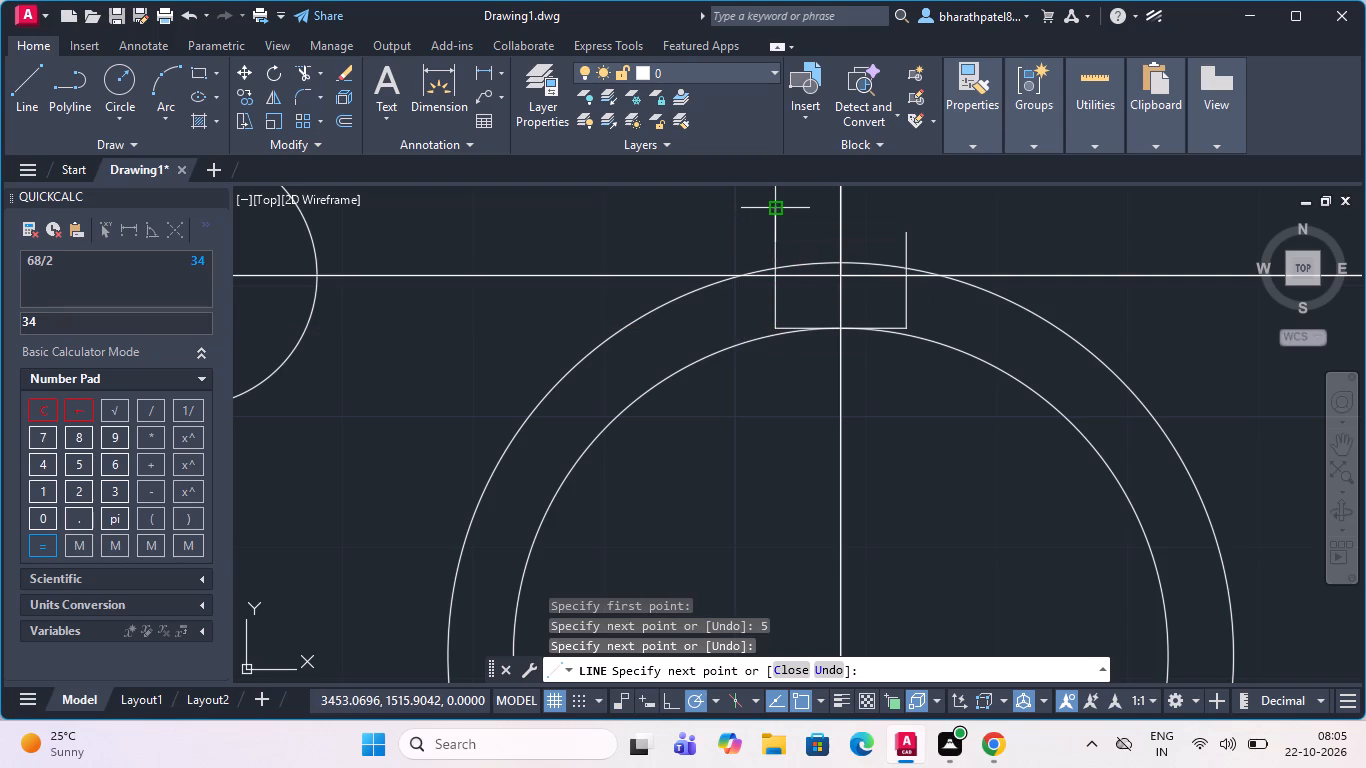
{"action": "key", "text": "Escape"}
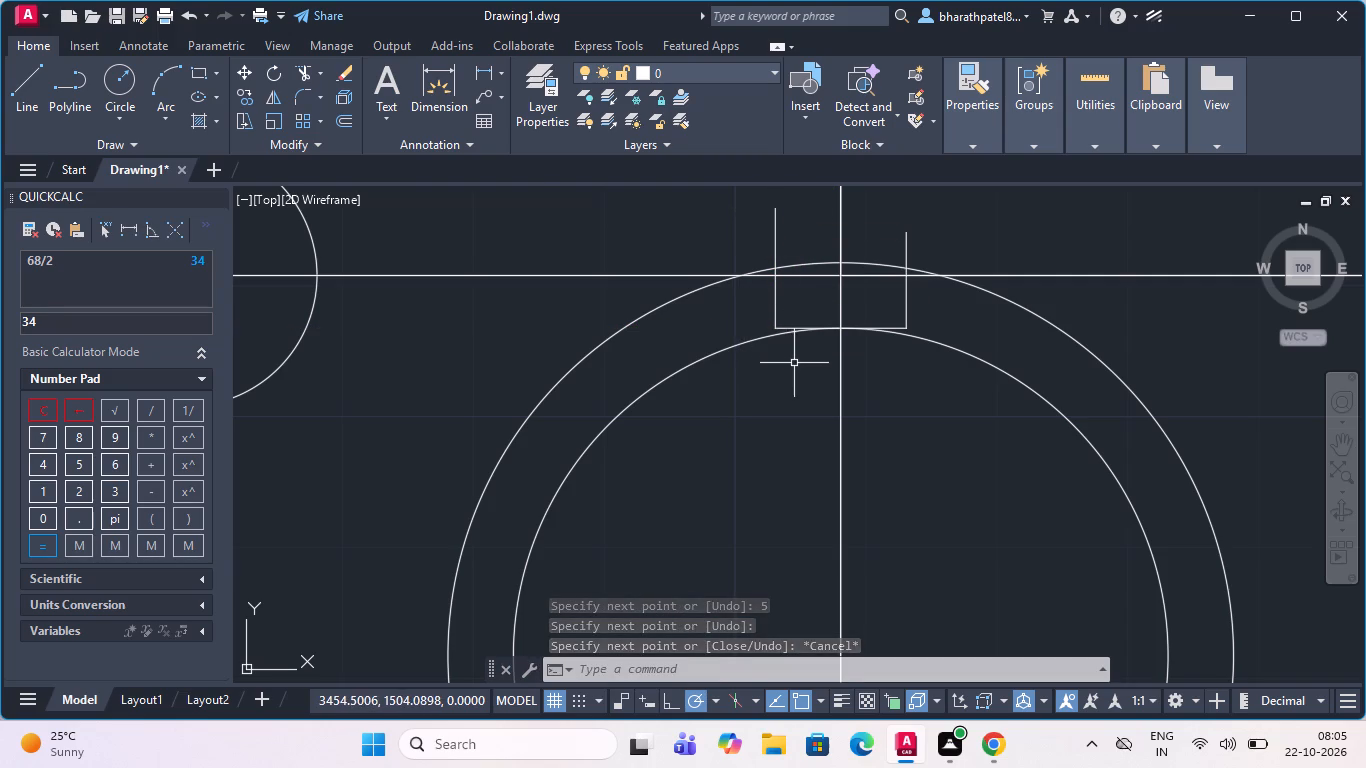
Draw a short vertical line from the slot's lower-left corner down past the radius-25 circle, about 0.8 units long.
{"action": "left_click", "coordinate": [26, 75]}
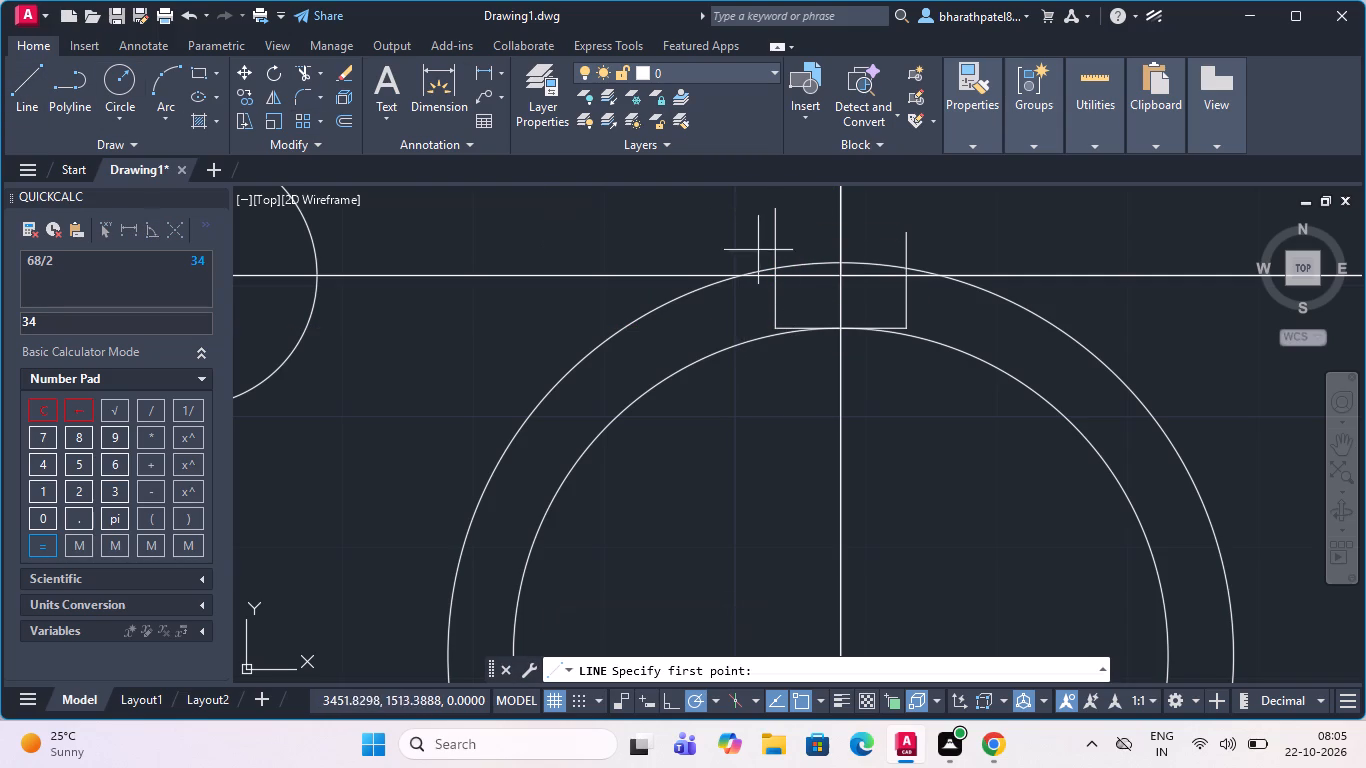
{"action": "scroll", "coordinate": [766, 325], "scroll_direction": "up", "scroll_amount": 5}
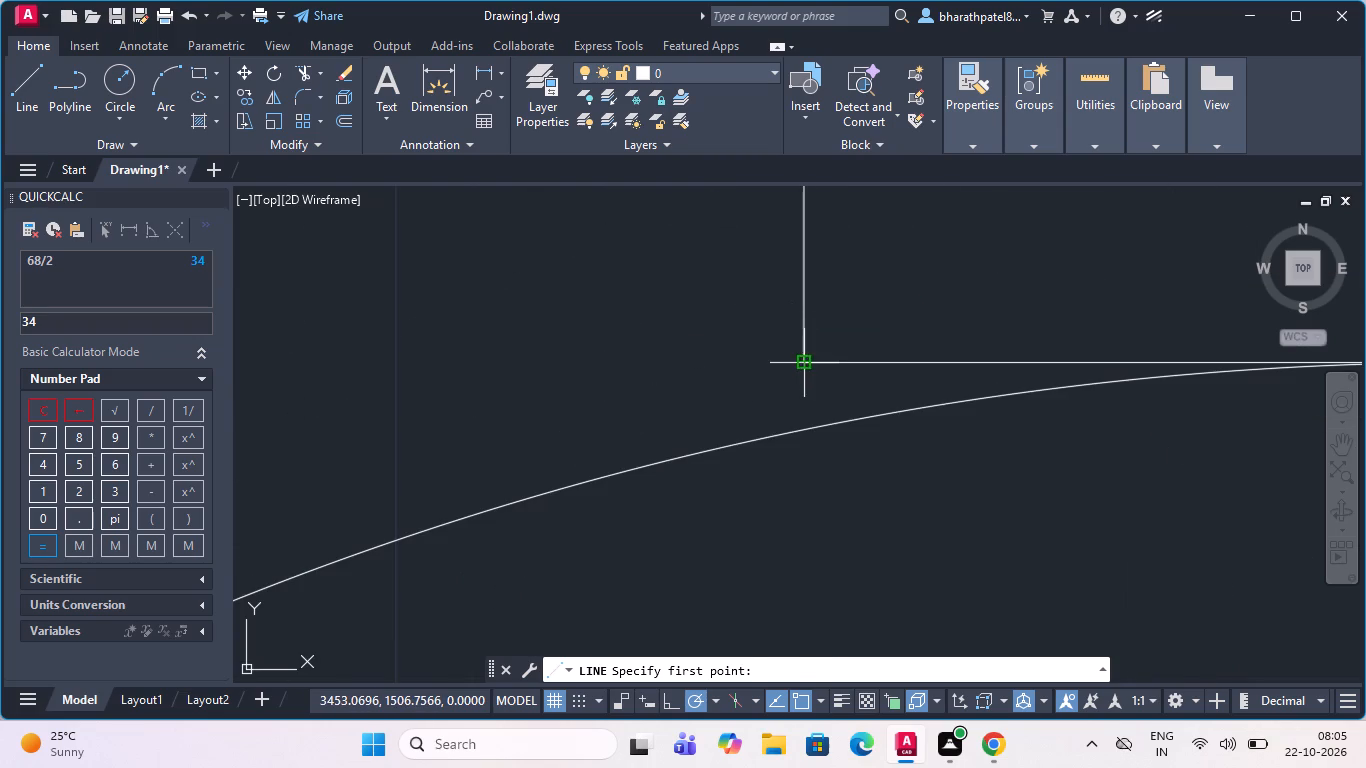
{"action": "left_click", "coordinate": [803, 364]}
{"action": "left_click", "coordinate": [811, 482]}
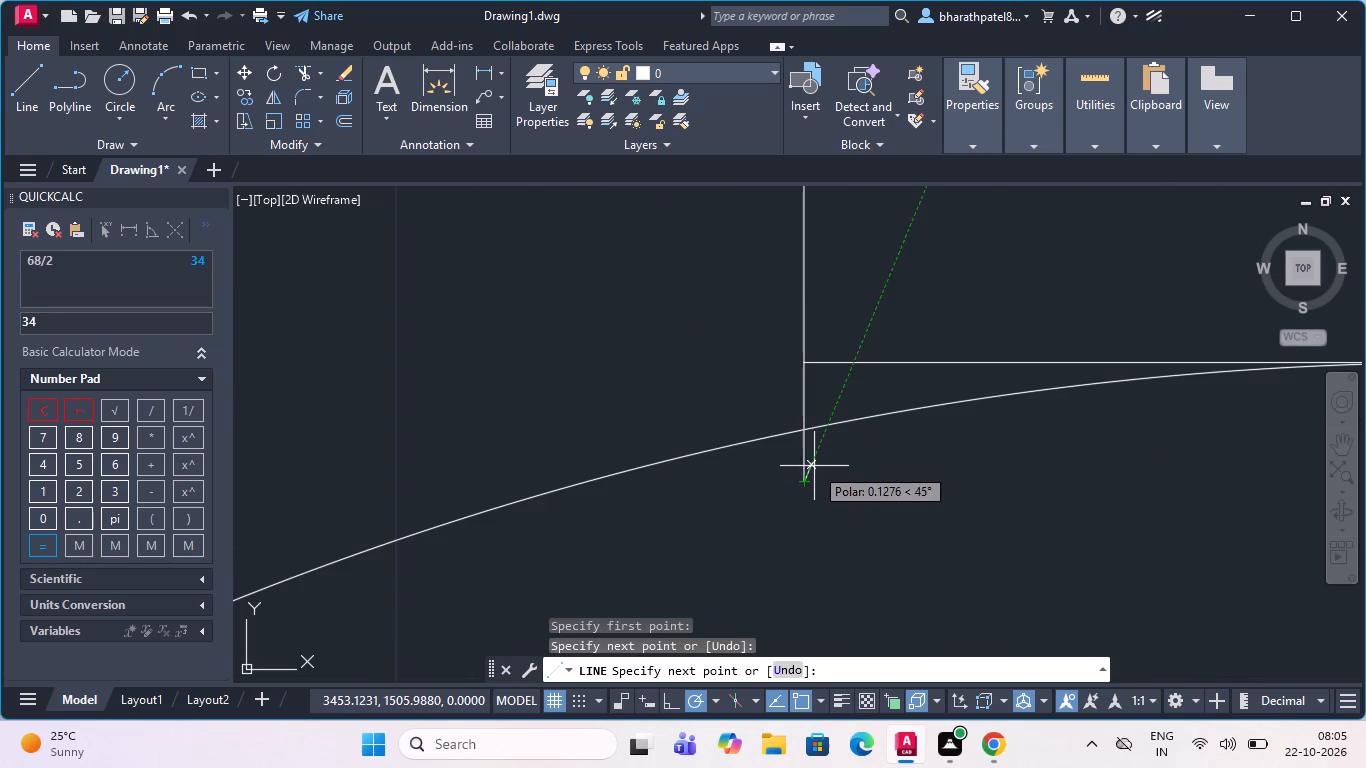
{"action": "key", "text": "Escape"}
Draw a short vertical line down from the slot's lower-right corner past the radius-25 circle and trim its overshoot at the circle.
{"action": "left_click", "coordinate": [18, 79]}
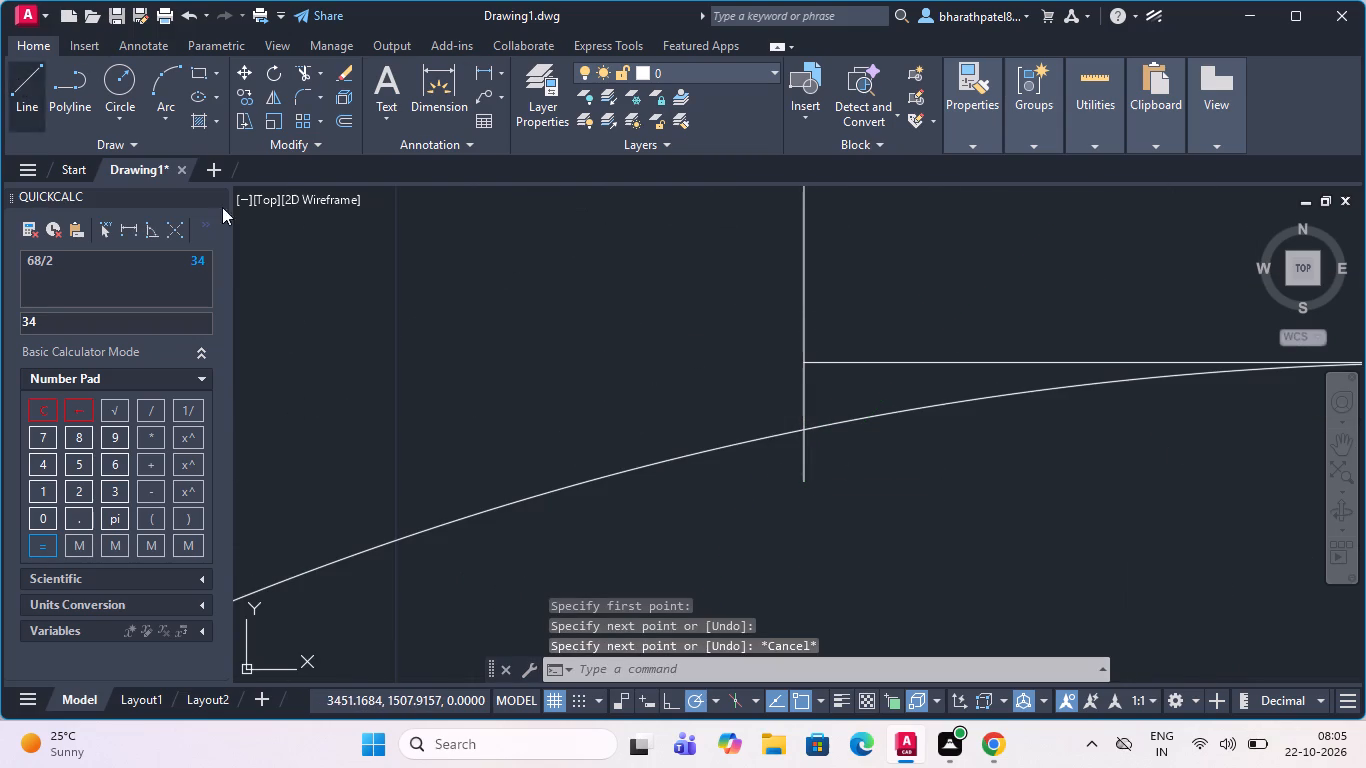
{"action": "scroll", "coordinate": [333, 269], "scroll_direction": "down", "scroll_amount": 3}
{"action": "scroll", "coordinate": [765, 265], "scroll_direction": "up", "scroll_amount": 2}
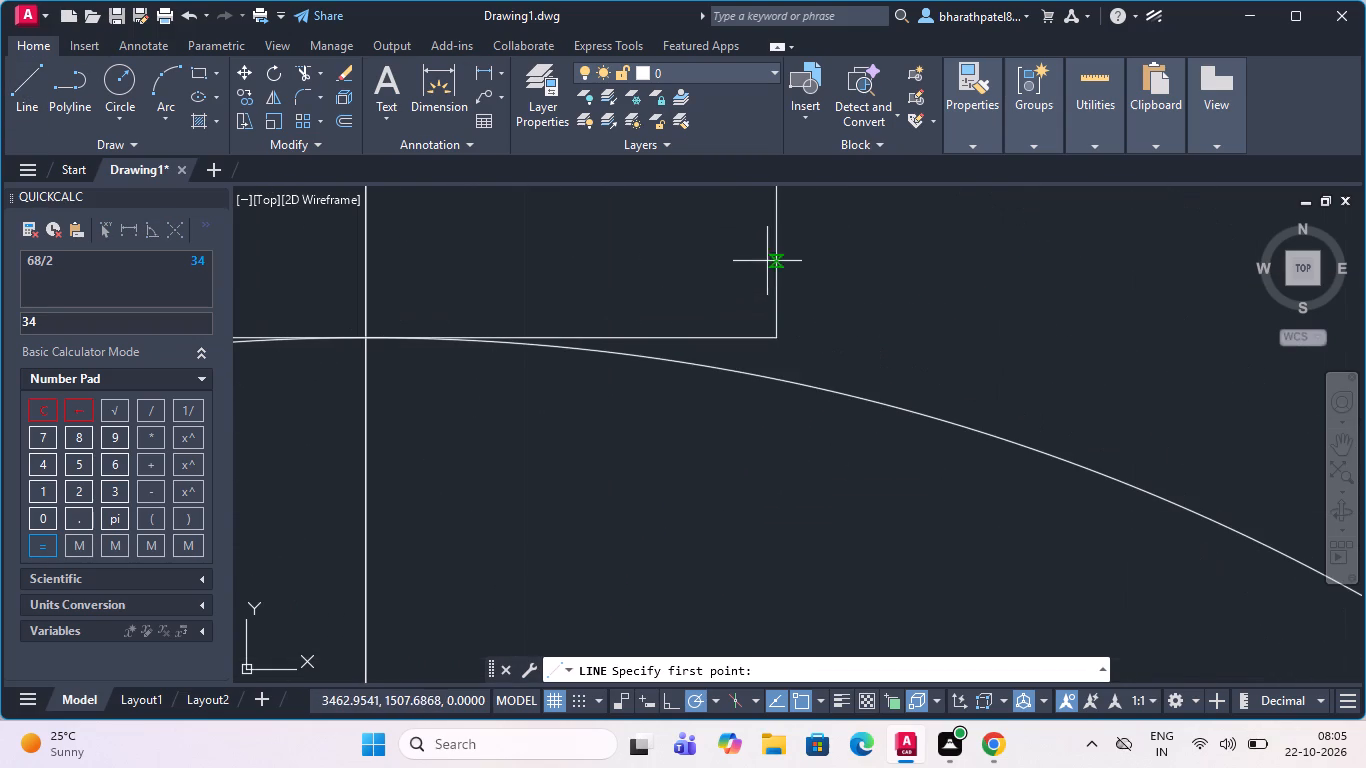
{"action": "left_click", "coordinate": [780, 338]}
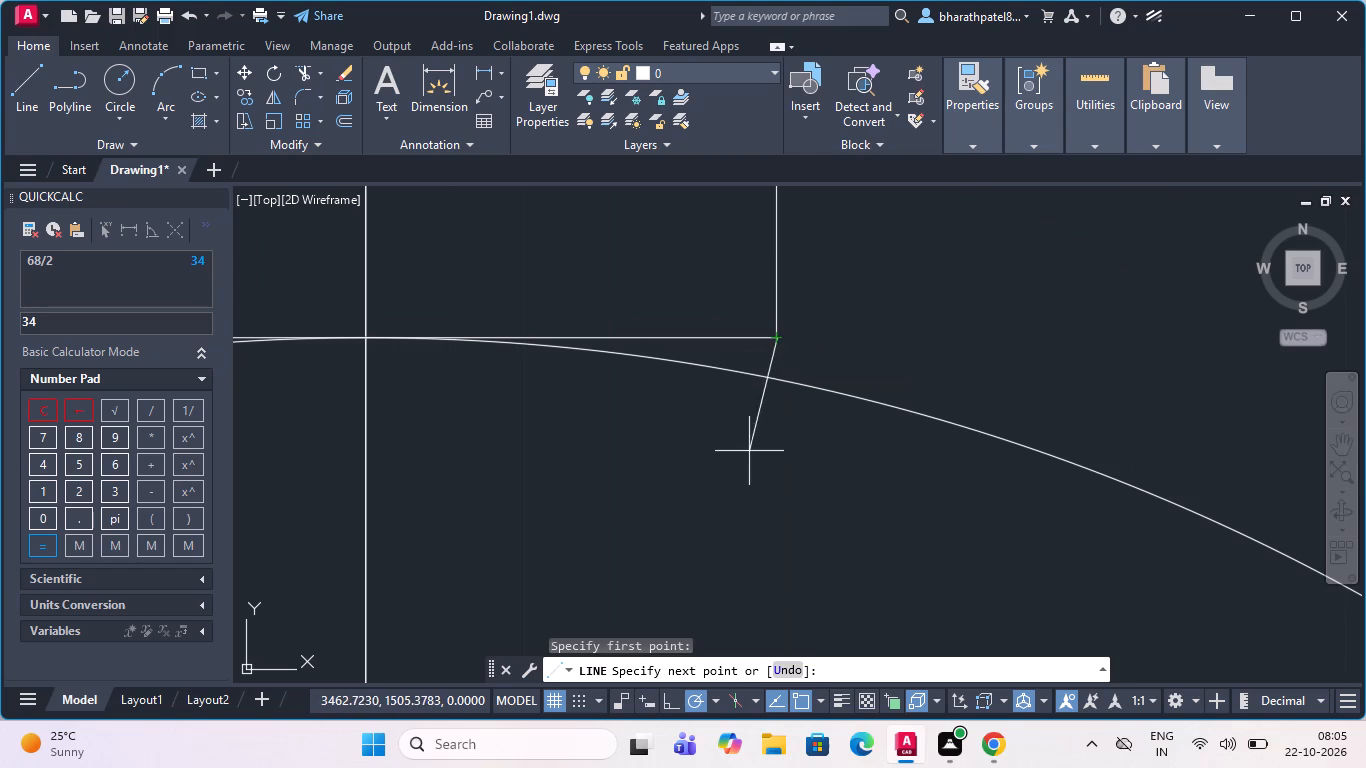
{"action": "left_click", "coordinate": [781, 443]}
{"action": "key", "text": "Escape"}
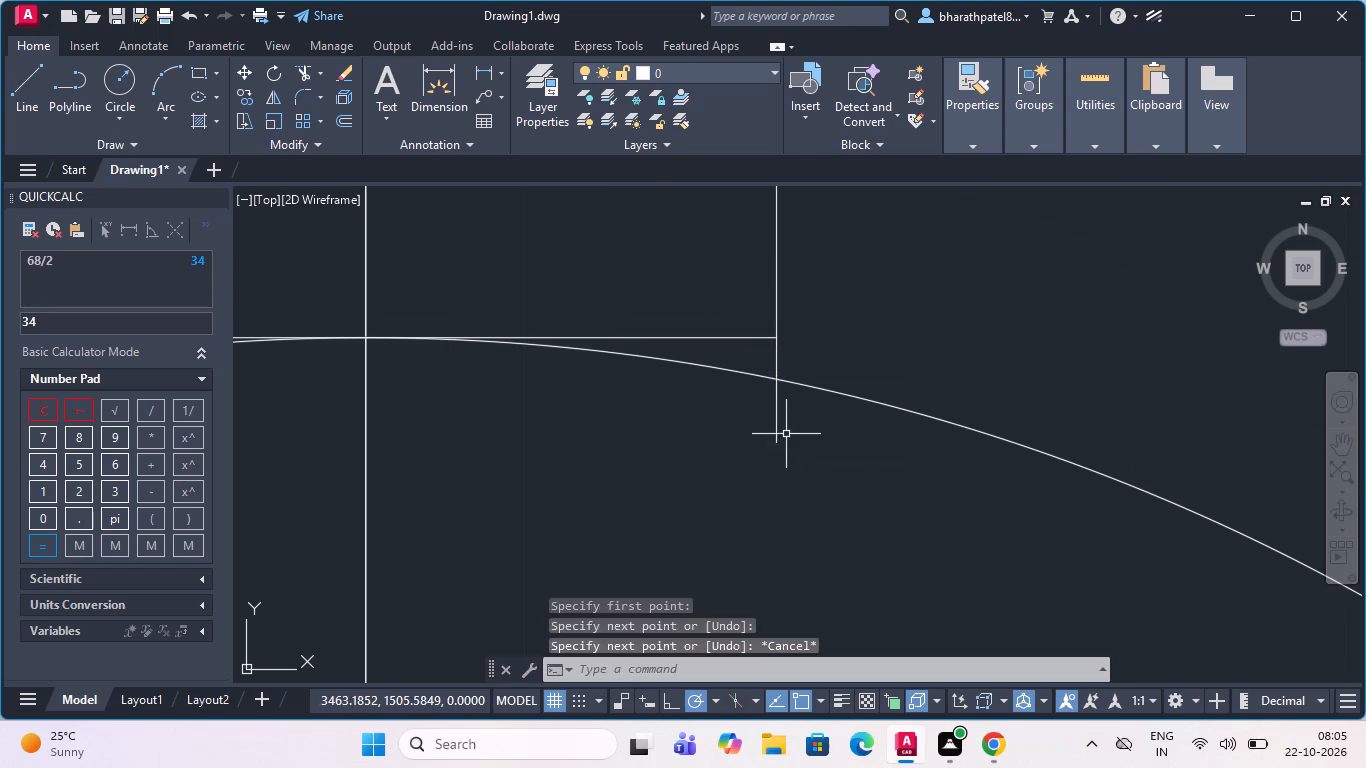
{"action": "left_click", "coordinate": [309, 65]}
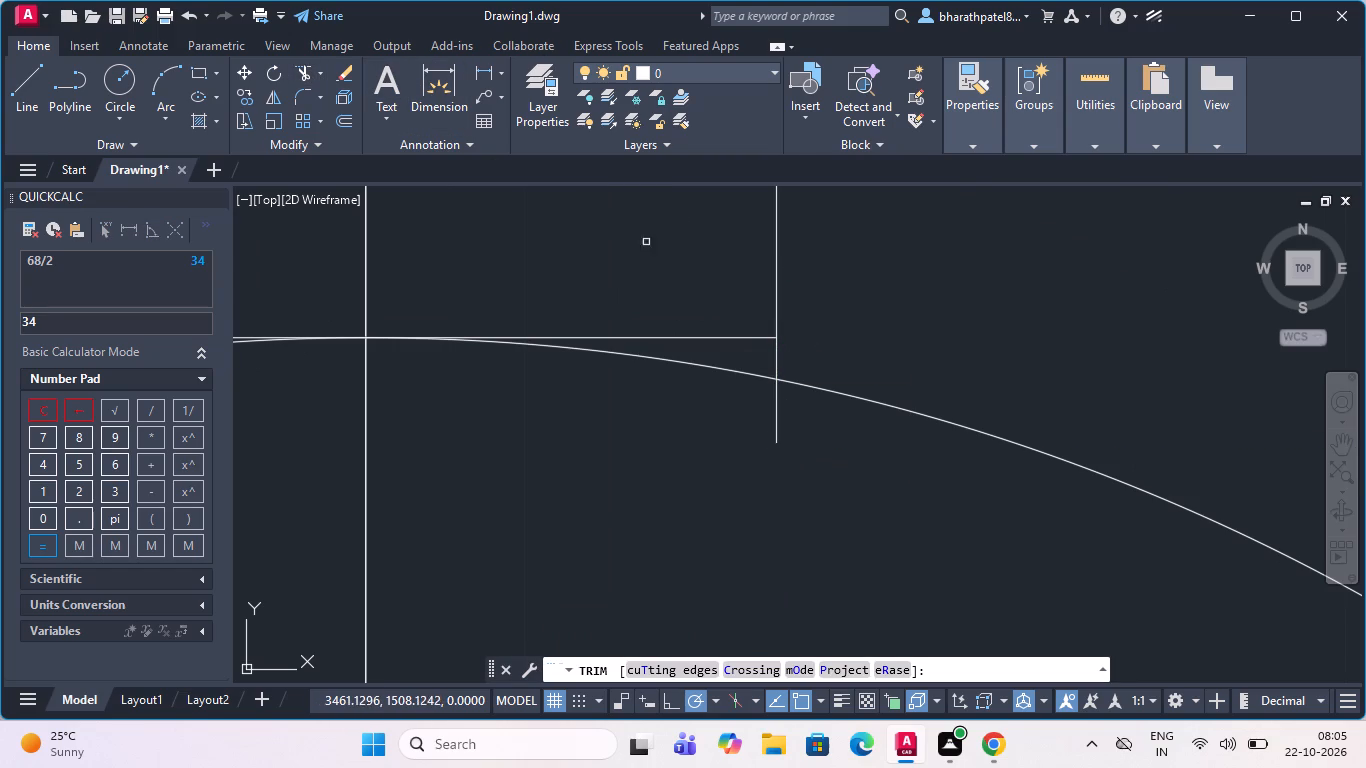
{"action": "left_click", "coordinate": [772, 414]}
{"action": "left_click", "coordinate": [789, 424]}
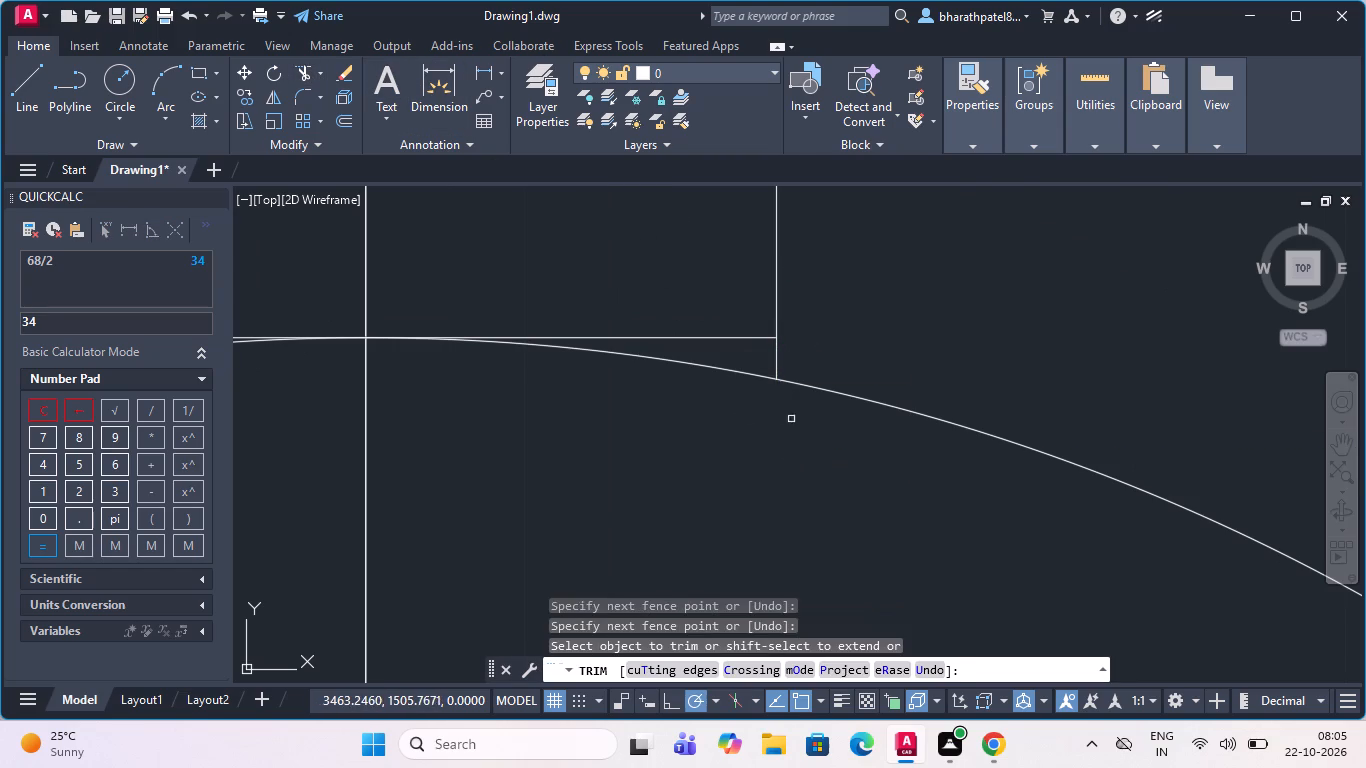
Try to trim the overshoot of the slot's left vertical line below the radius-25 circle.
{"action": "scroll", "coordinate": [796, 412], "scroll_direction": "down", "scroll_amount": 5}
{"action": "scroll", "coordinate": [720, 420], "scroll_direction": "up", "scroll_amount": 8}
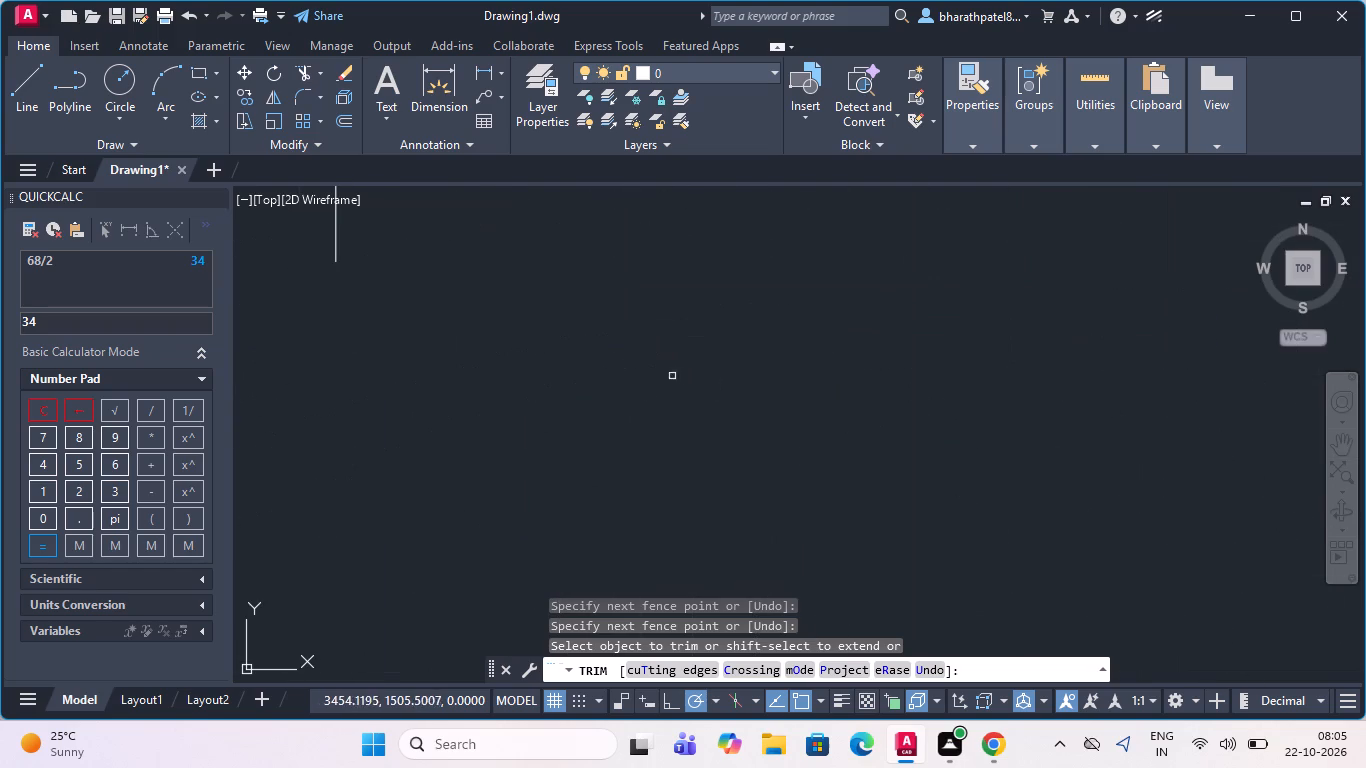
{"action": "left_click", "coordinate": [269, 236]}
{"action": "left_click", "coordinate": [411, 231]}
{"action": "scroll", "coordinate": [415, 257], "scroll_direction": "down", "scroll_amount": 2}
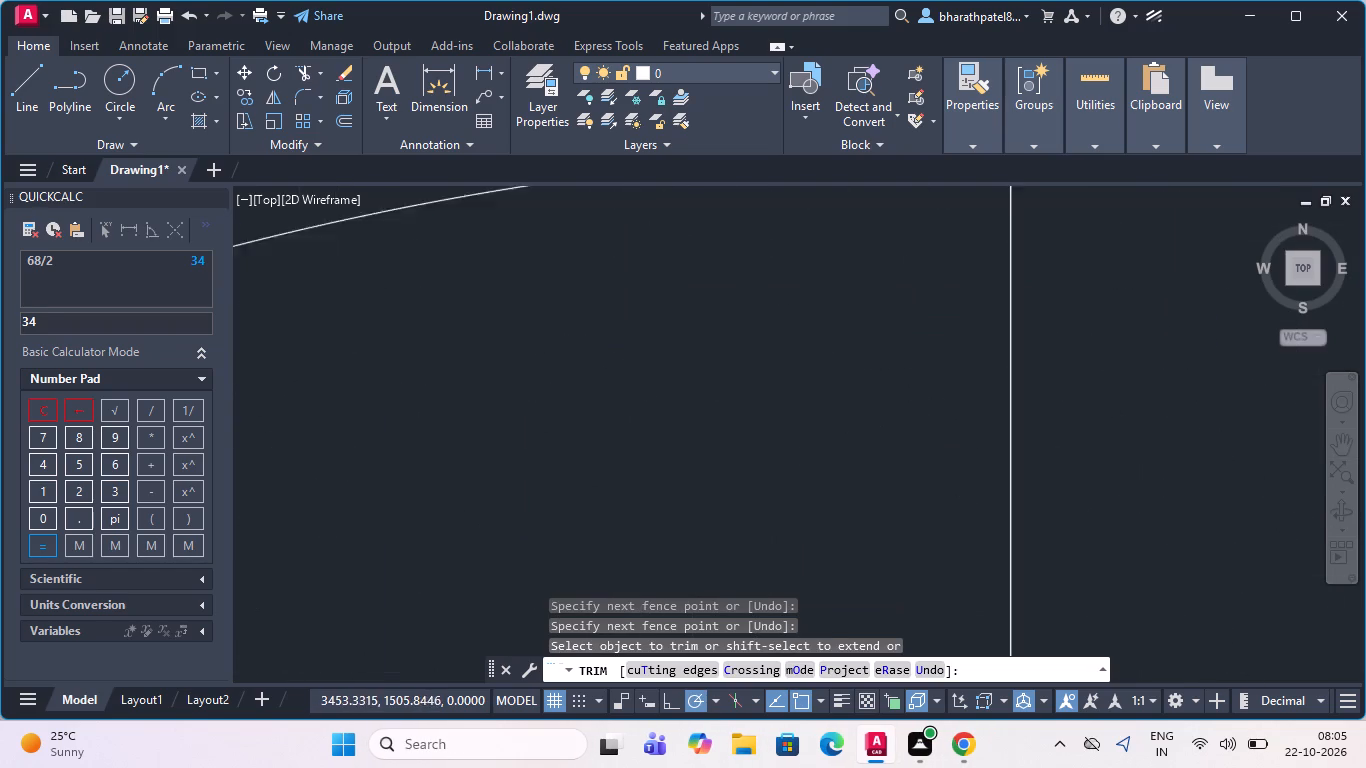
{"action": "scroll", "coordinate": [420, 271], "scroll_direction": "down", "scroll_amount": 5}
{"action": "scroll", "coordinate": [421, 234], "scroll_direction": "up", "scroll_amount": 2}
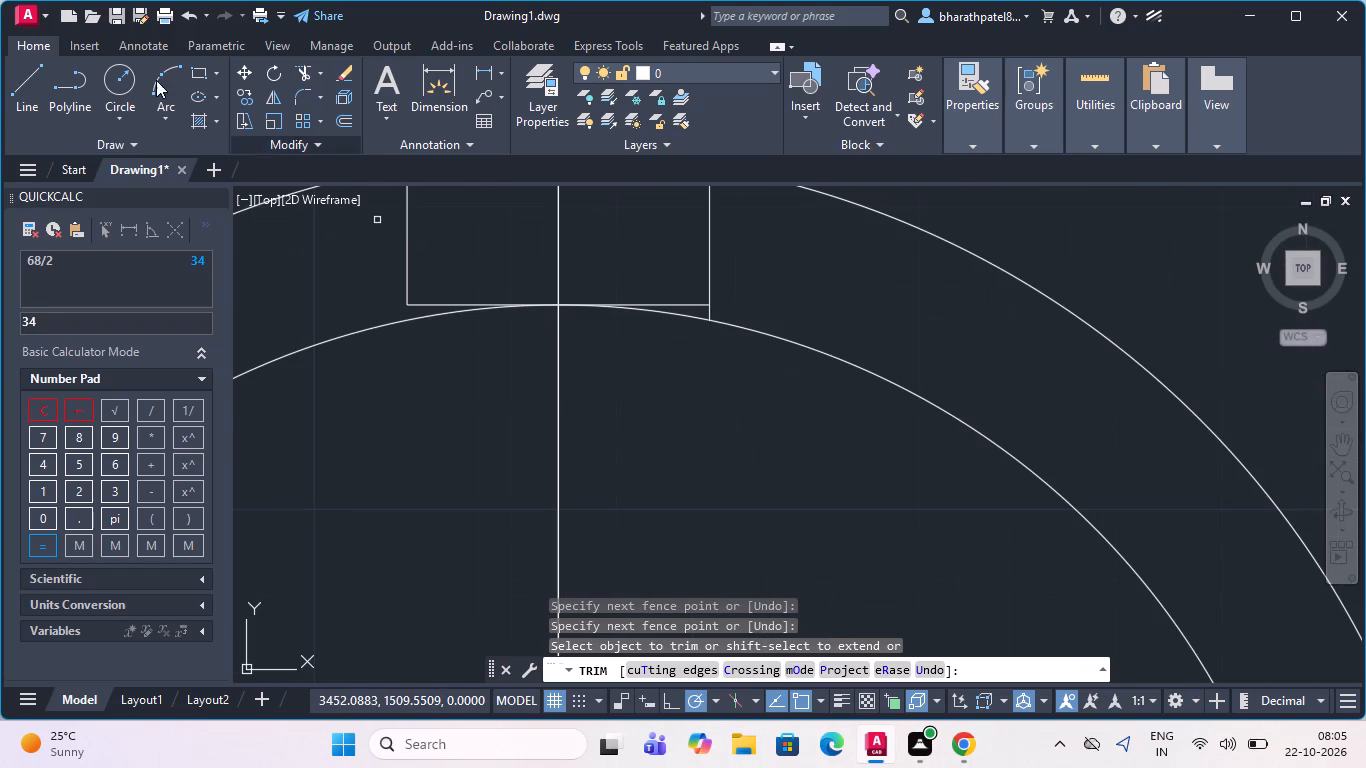
Draw a short vertical line down from the slot's lower-left corner past the radius-25 circle and trim its overshoot at the circle.
{"action": "left_click", "coordinate": [25, 83]}
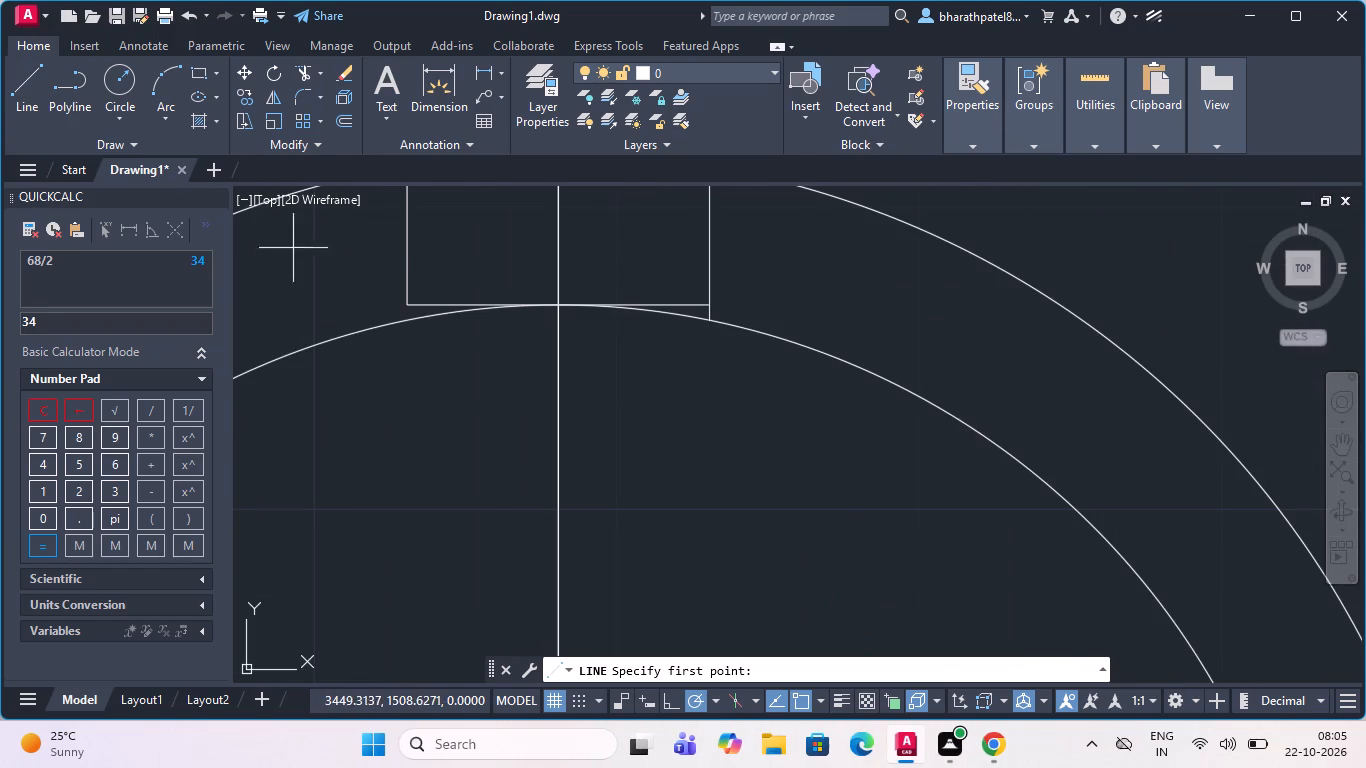
{"action": "scroll", "coordinate": [320, 269], "scroll_direction": "up", "scroll_amount": 2}
{"action": "left_click", "coordinate": [541, 357]}
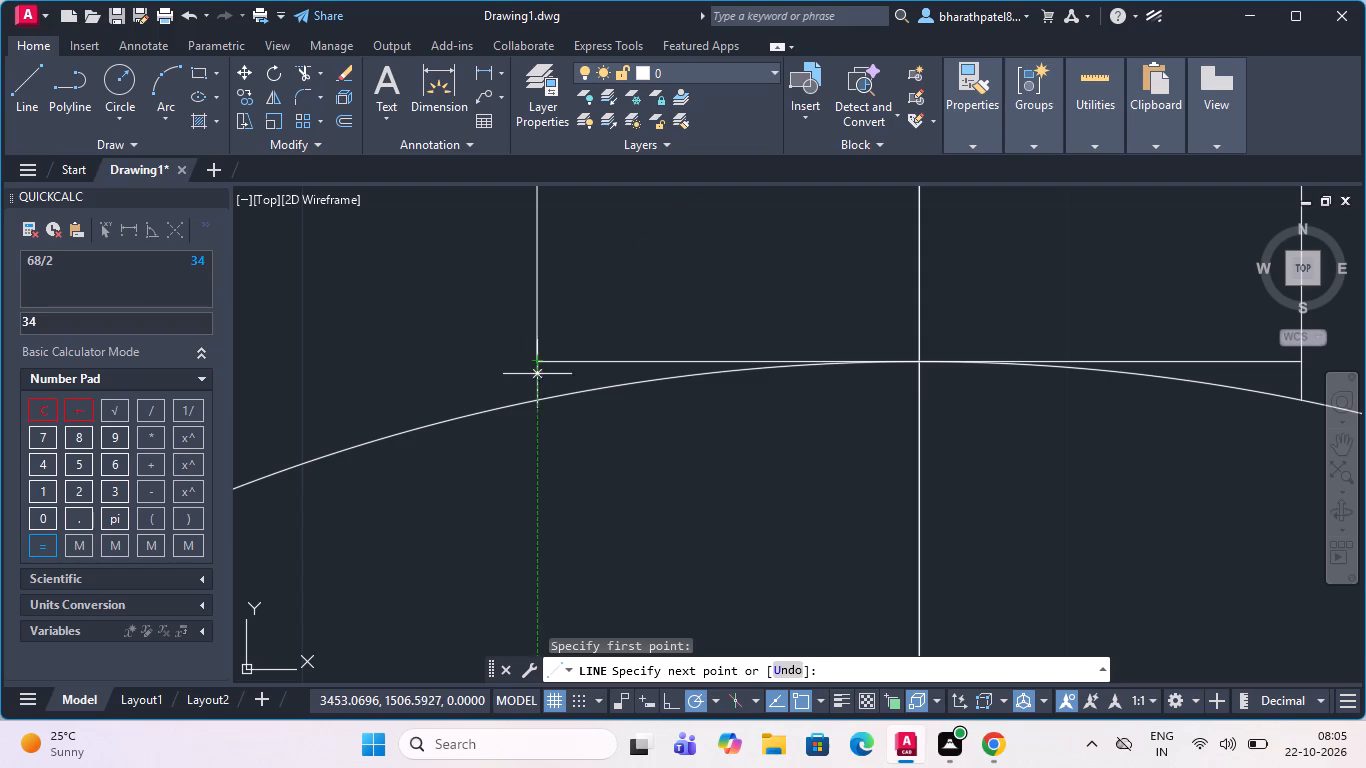
{"action": "left_click", "coordinate": [540, 448]}
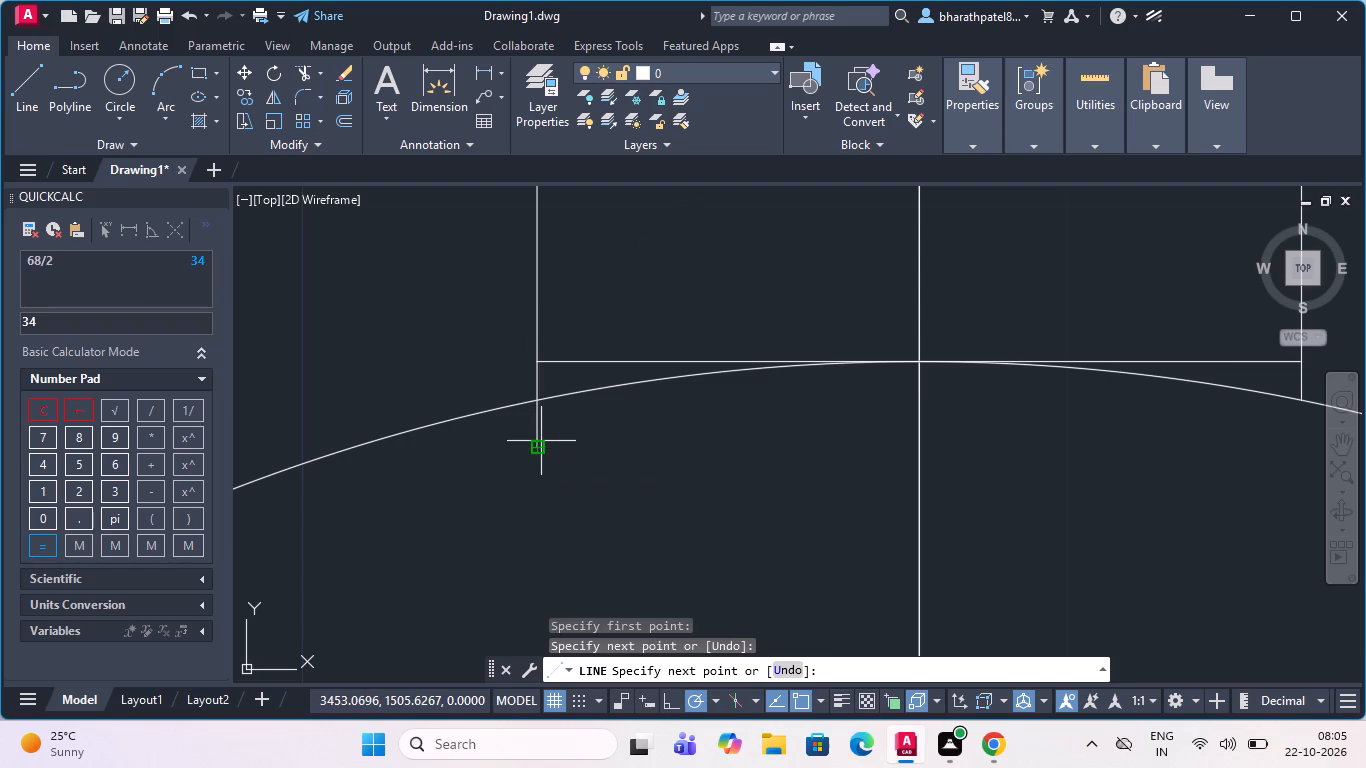
{"action": "key", "text": "Escape"}
{"action": "left_click", "coordinate": [305, 67]}
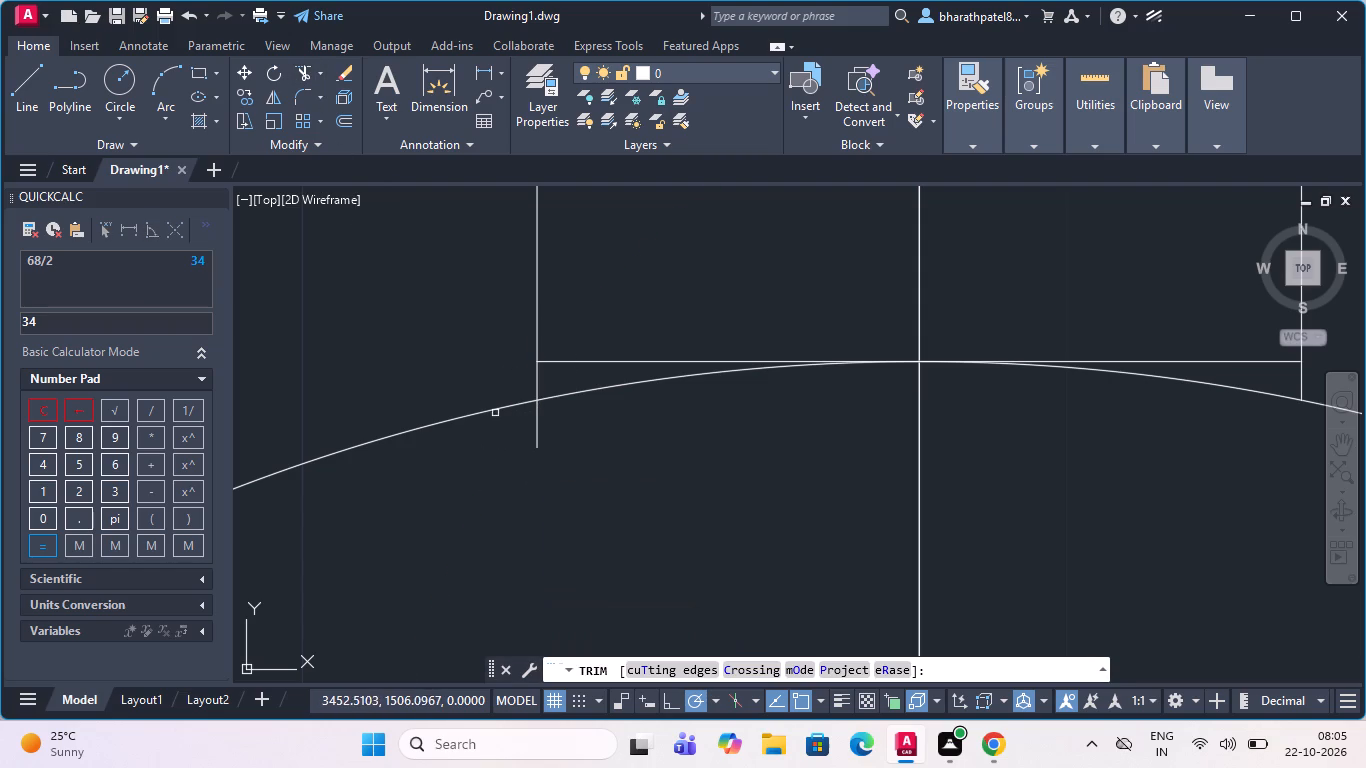
{"action": "left_click", "coordinate": [507, 429]}
{"action": "left_click", "coordinate": [547, 427]}
Trim away both horizontal line segments at the slot's base, on each side of the vertical centre line.
{"action": "scroll", "coordinate": [548, 427], "scroll_direction": "down", "scroll_amount": 3}
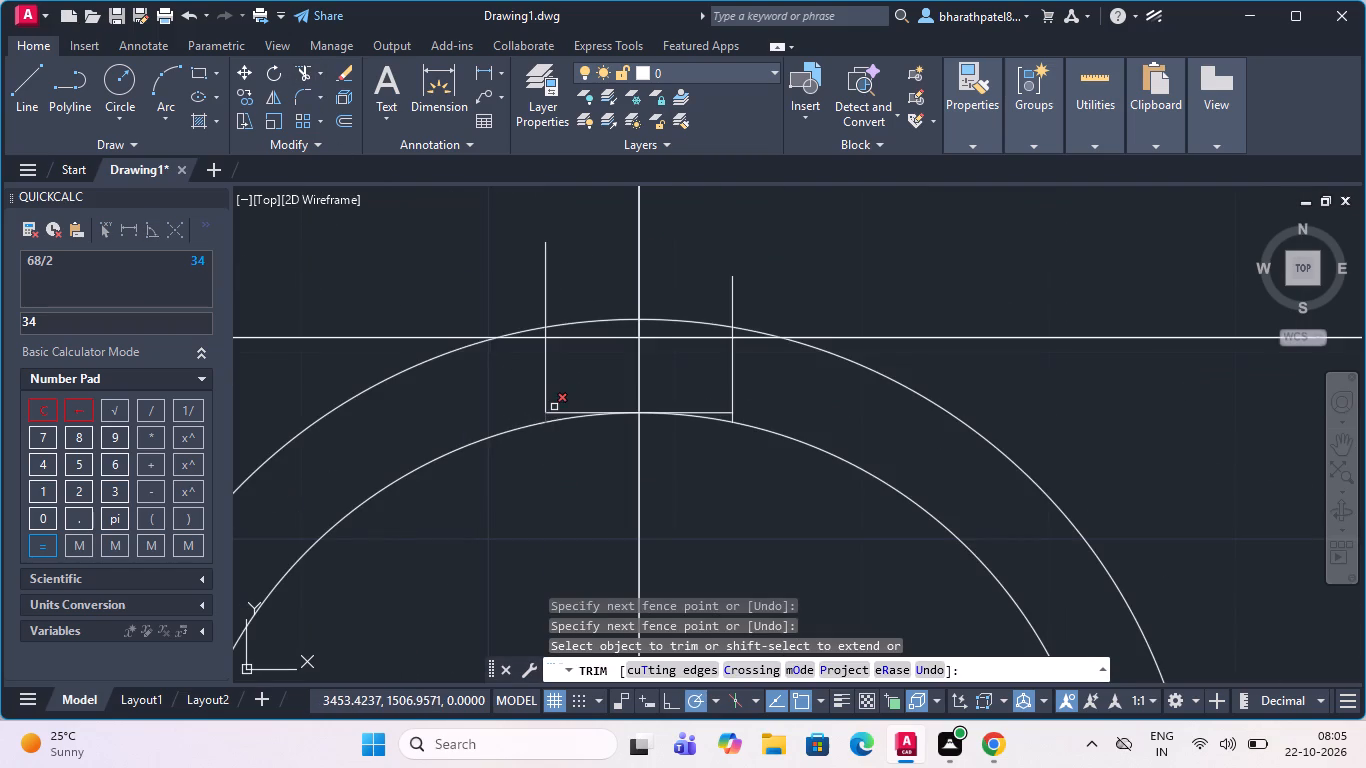
{"action": "scroll", "coordinate": [554, 403], "scroll_direction": "up", "scroll_amount": 3}
{"action": "left_click", "coordinate": [549, 439]}
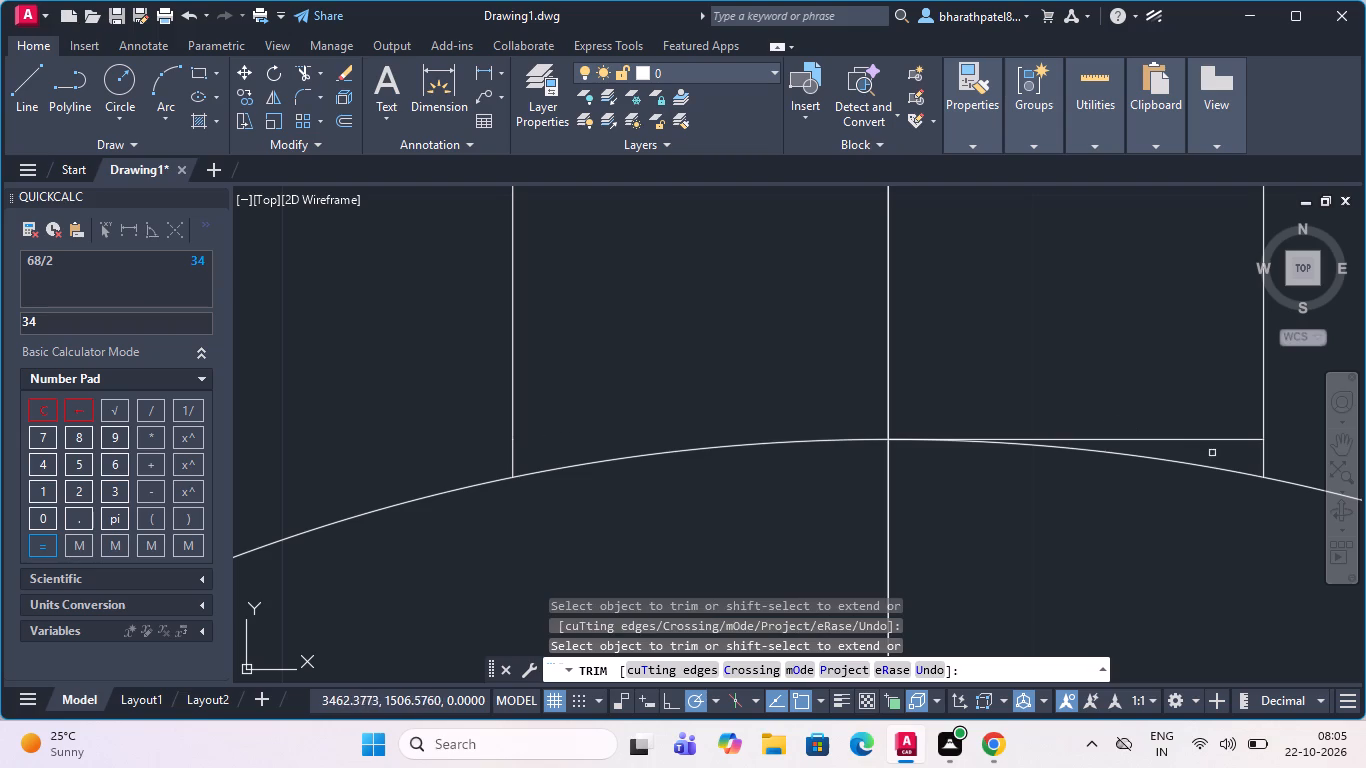
{"action": "left_click", "coordinate": [1188, 437]}
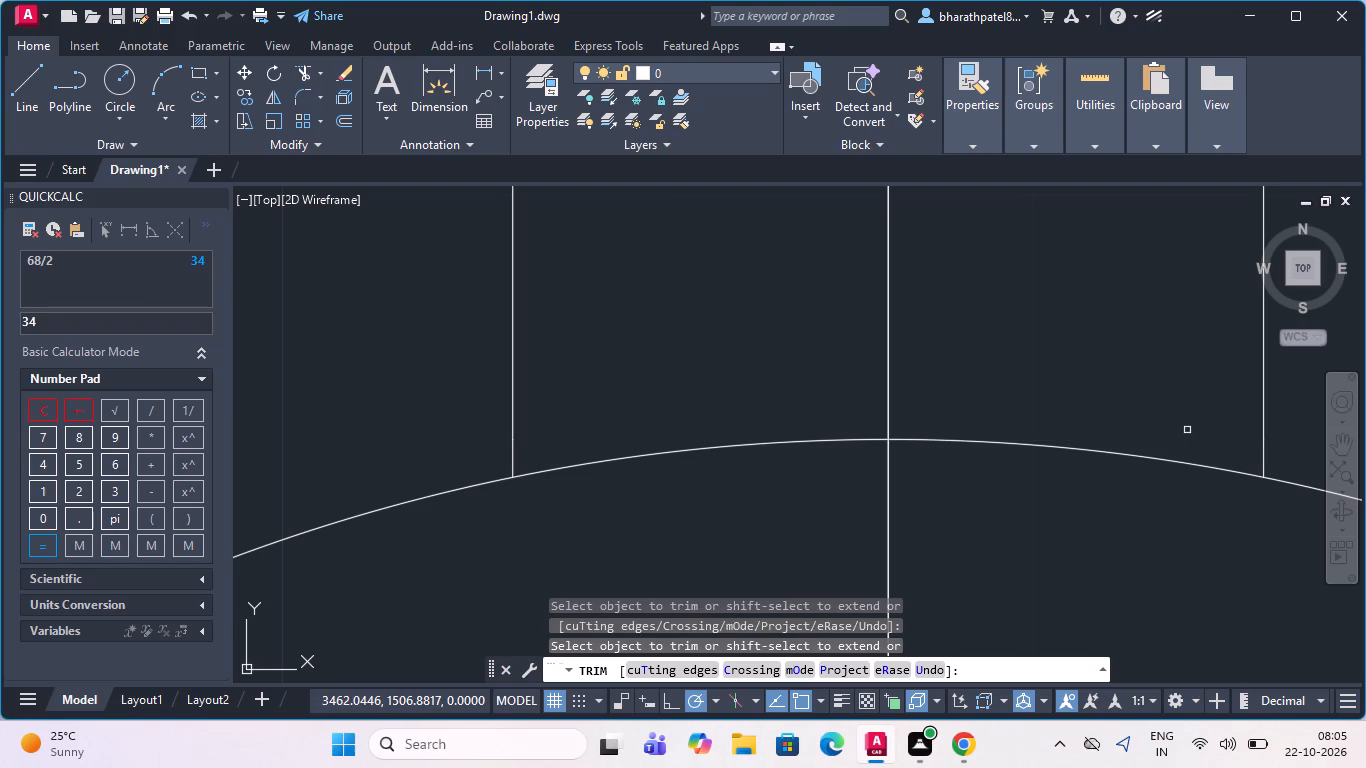
Trim the parts of both vertical slot lines that extend above the radius-30 circle.
{"action": "scroll", "coordinate": [1187, 428], "scroll_direction": "down", "scroll_amount": 1}
{"action": "scroll", "coordinate": [1006, 368], "scroll_direction": "down", "scroll_amount": 2}
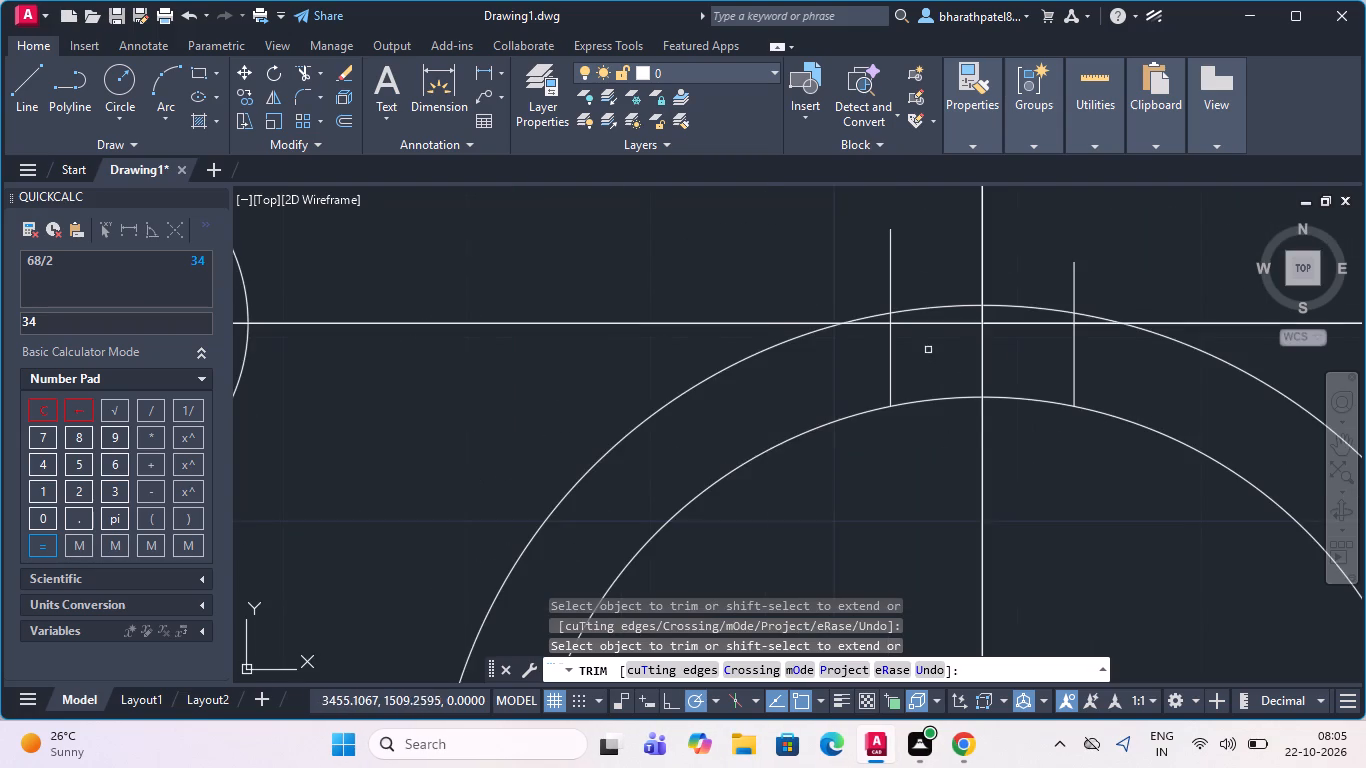
{"action": "scroll", "coordinate": [926, 339], "scroll_direction": "up", "scroll_amount": 1}
{"action": "left_click", "coordinate": [851, 260]}
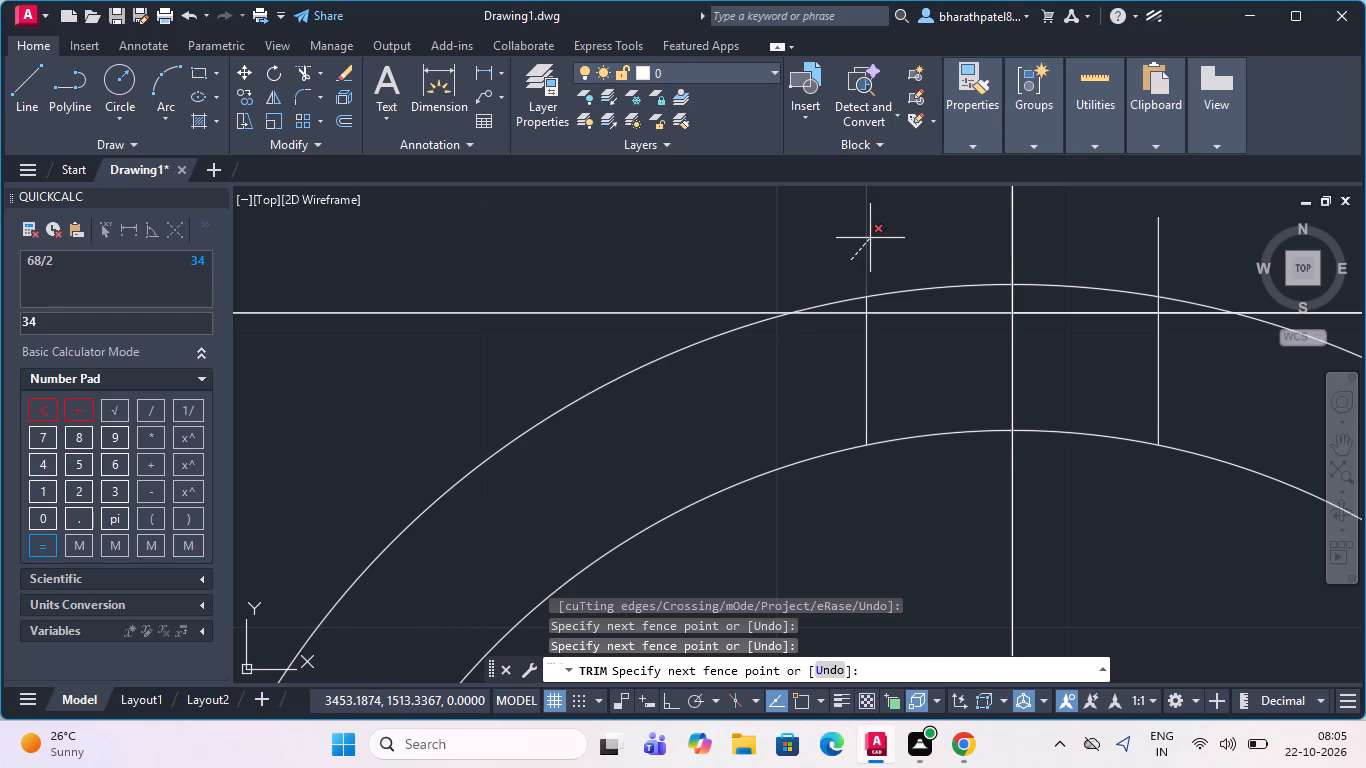
{"action": "left_click", "coordinate": [871, 236]}
{"action": "scroll", "coordinate": [1083, 262], "scroll_direction": "down", "scroll_amount": 2}
{"action": "scroll", "coordinate": [1106, 264], "scroll_direction": "up", "scroll_amount": 3}
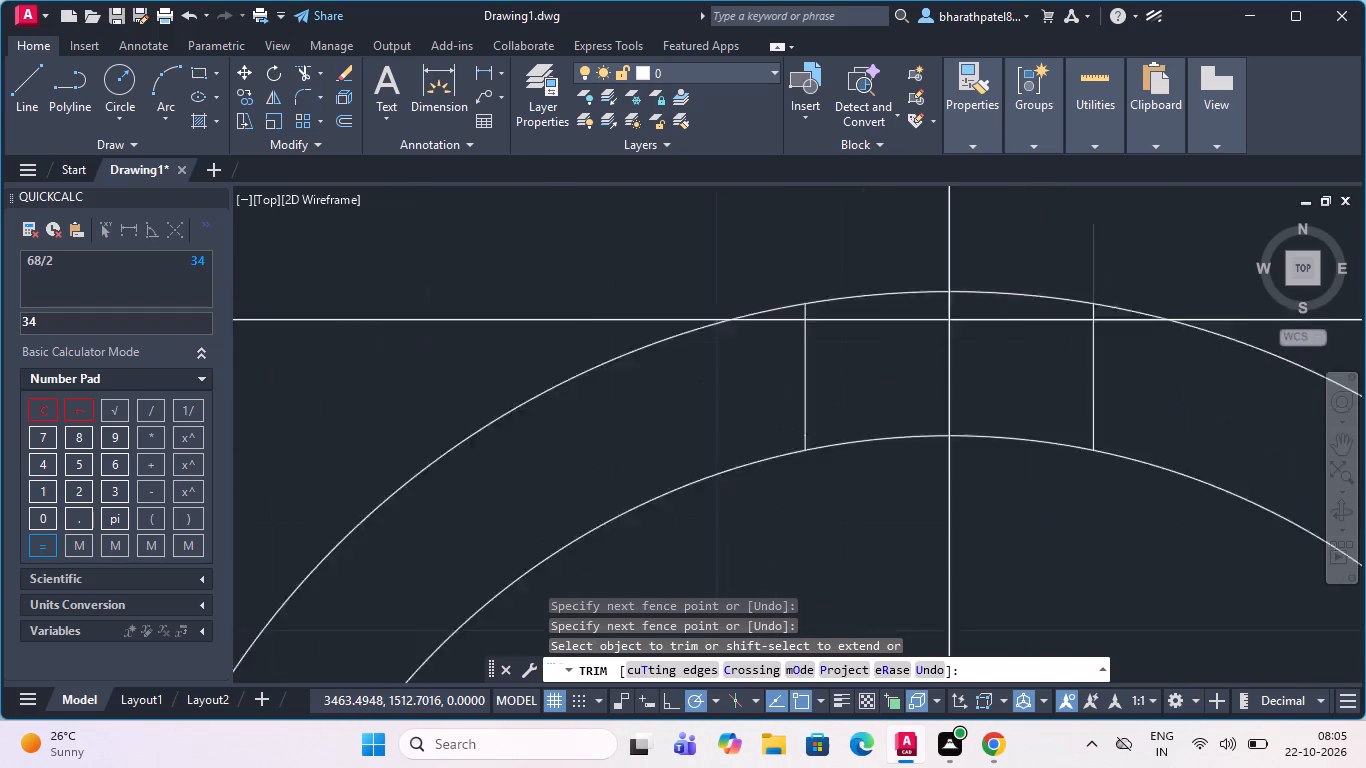
{"action": "left_click", "coordinate": [1108, 261]}
{"action": "left_click", "coordinate": [1053, 269]}
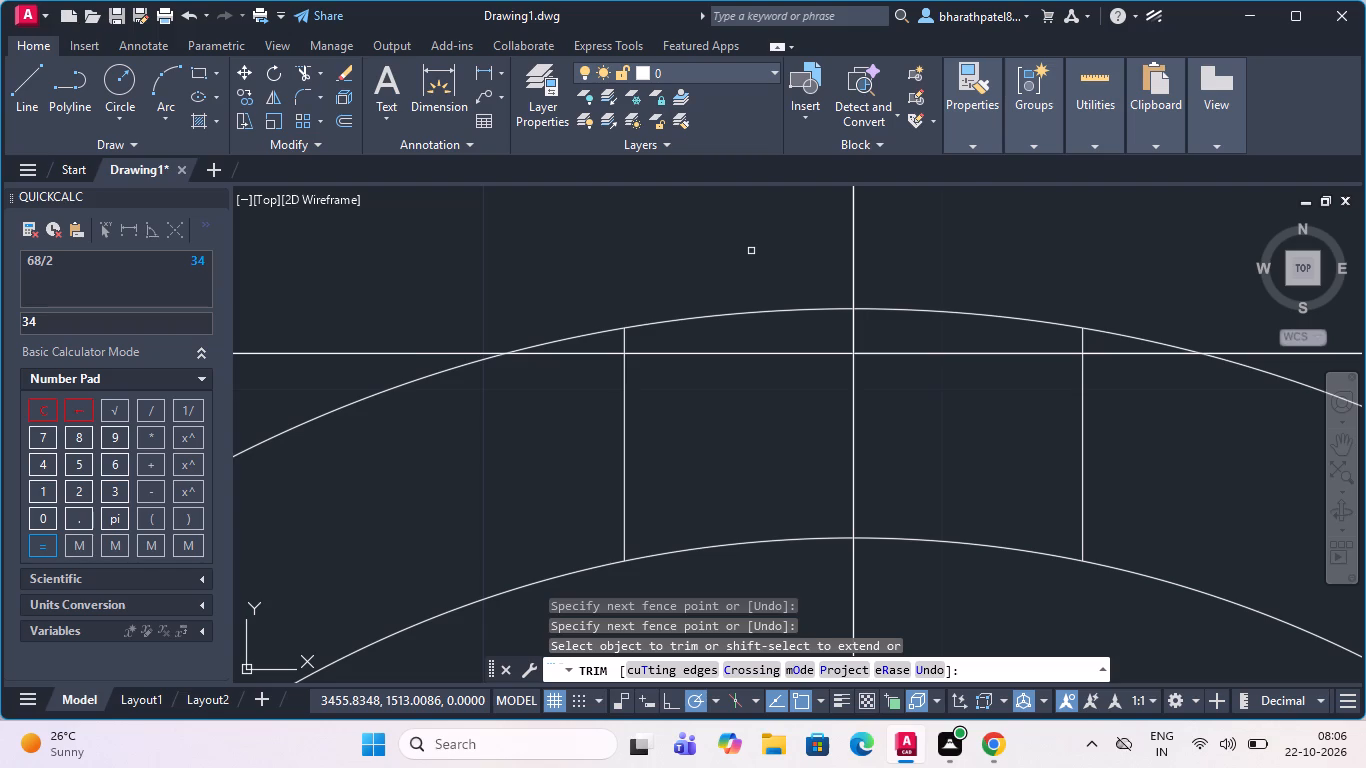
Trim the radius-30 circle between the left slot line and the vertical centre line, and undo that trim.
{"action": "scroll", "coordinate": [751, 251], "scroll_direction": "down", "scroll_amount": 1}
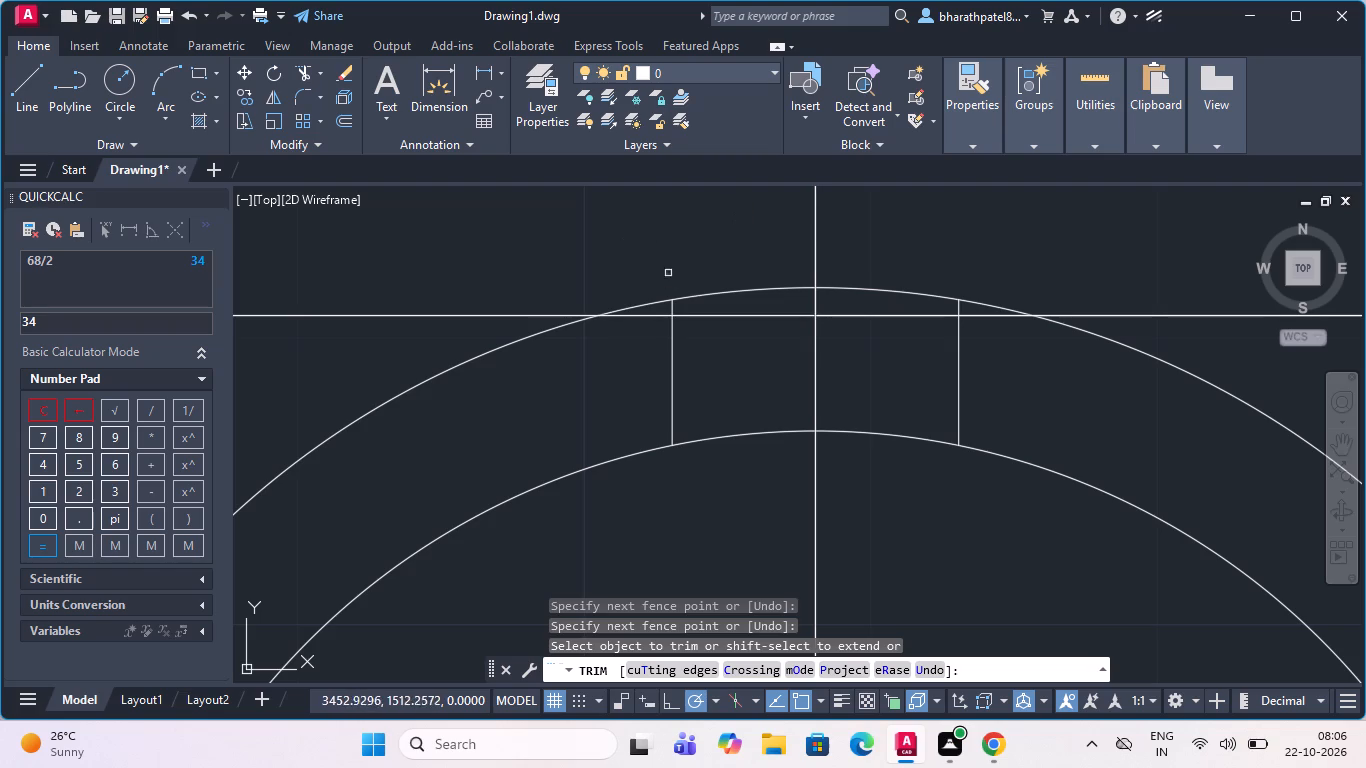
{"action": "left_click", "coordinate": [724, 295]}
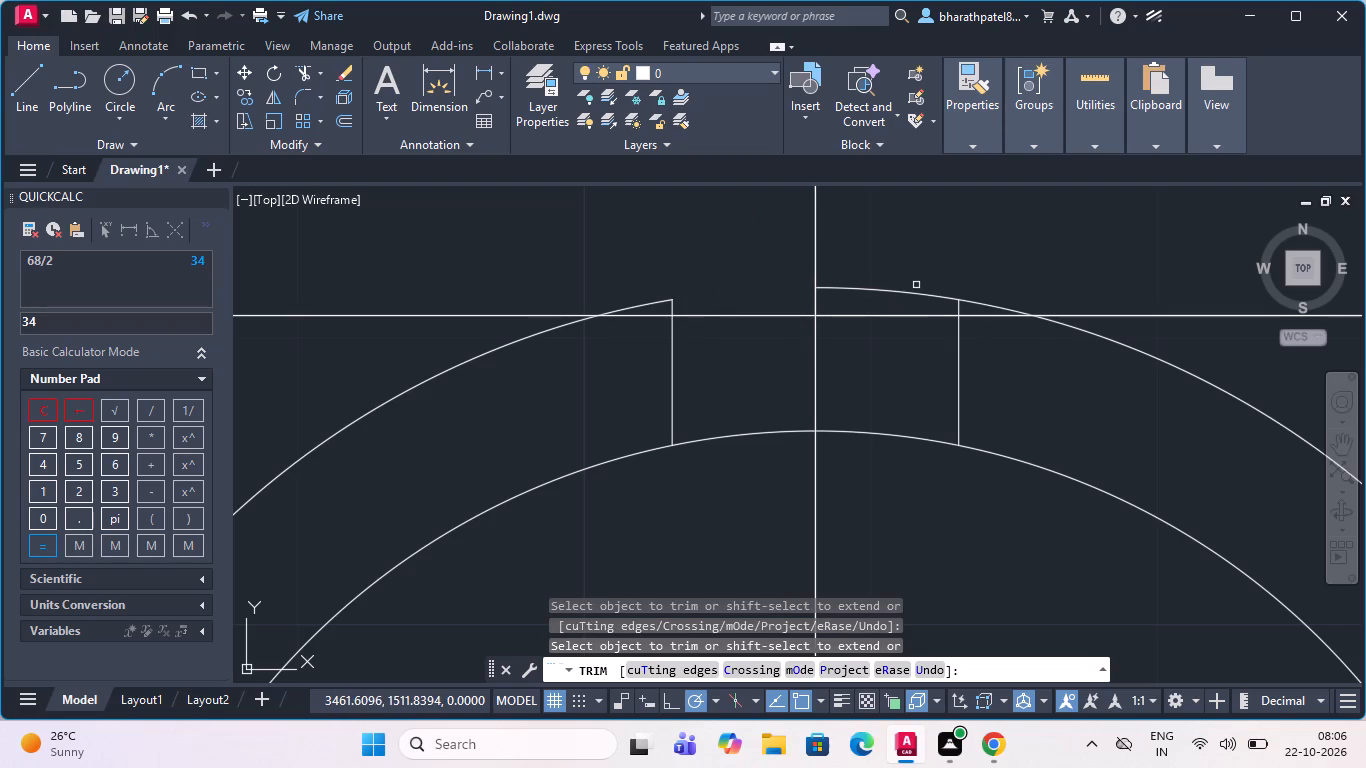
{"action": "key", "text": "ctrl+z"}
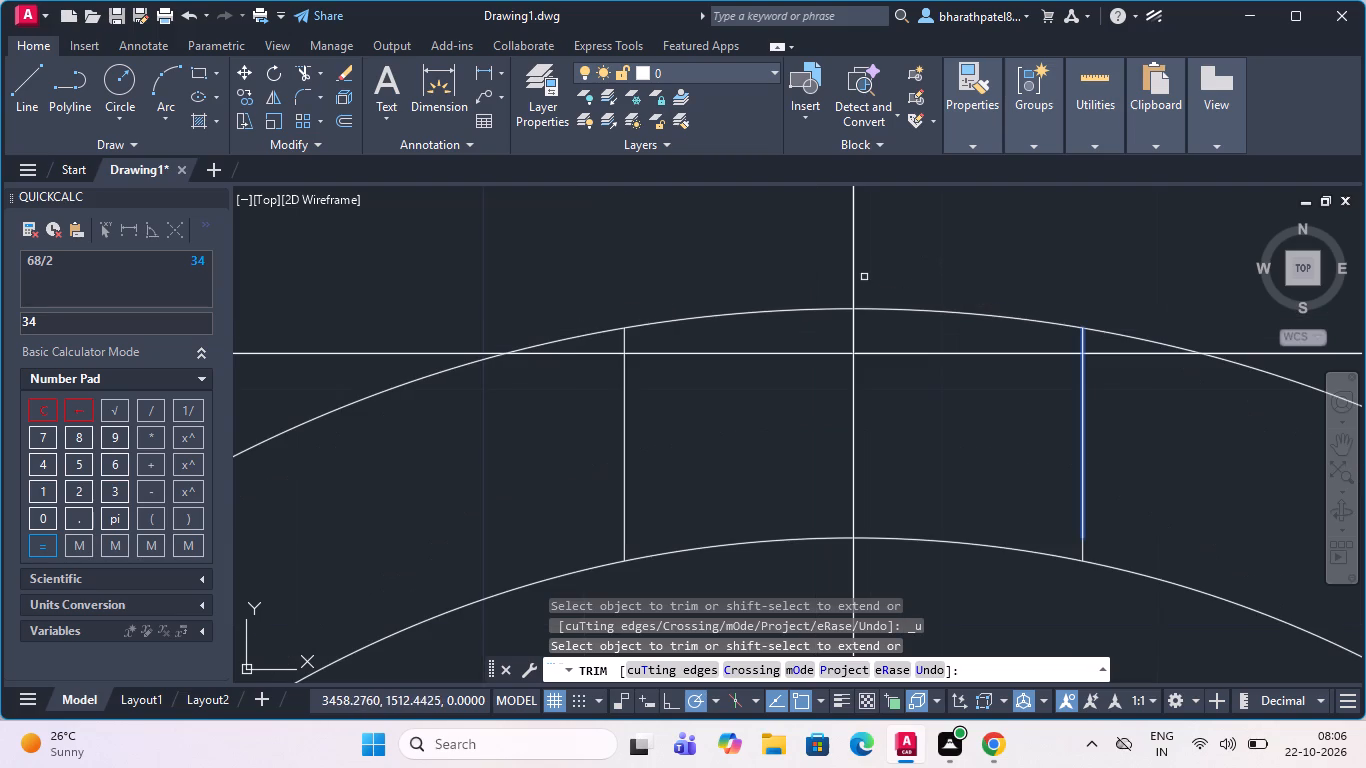
Trim the radius-25 circle between the two slot lines, on both sides of the vertical centre line.
{"action": "scroll", "coordinate": [864, 277], "scroll_direction": "down", "scroll_amount": 2}
{"action": "left_click", "coordinate": [820, 379]}
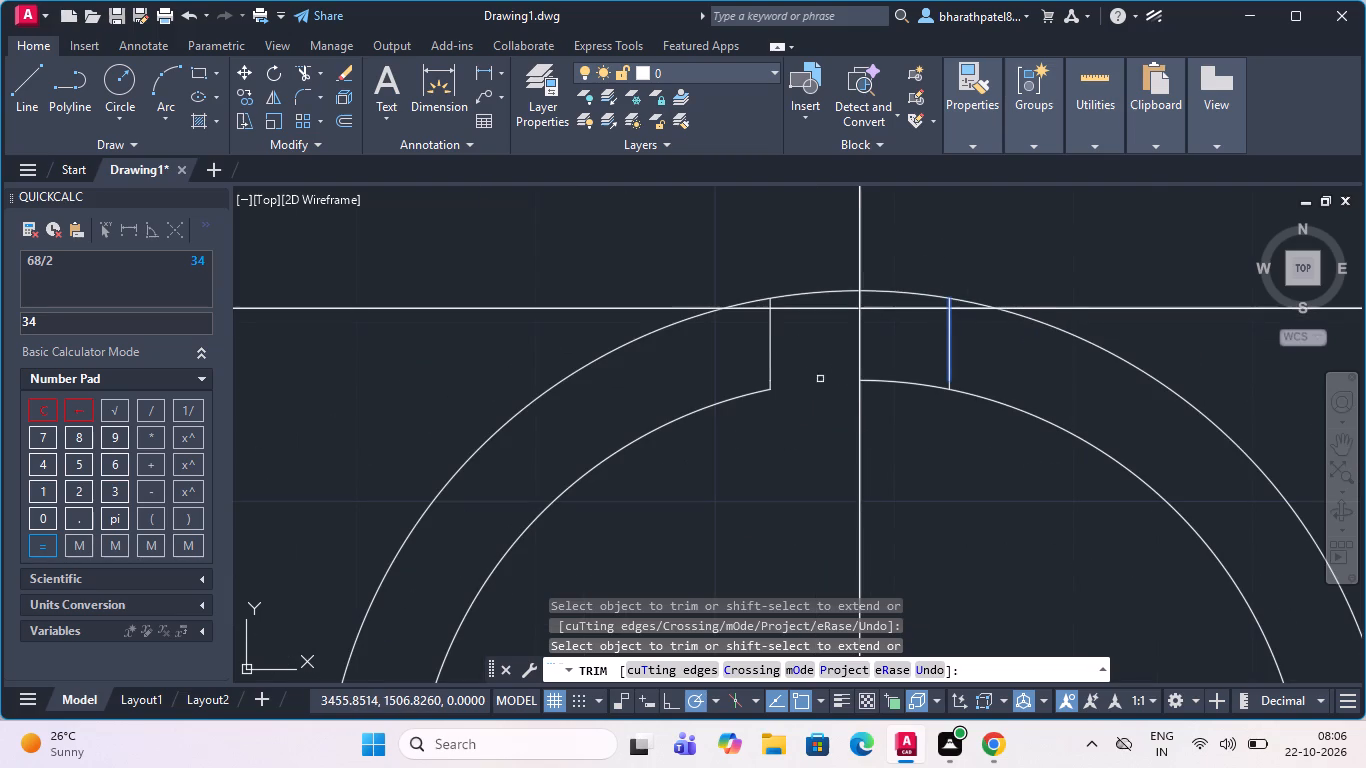
{"action": "left_click", "coordinate": [911, 381]}
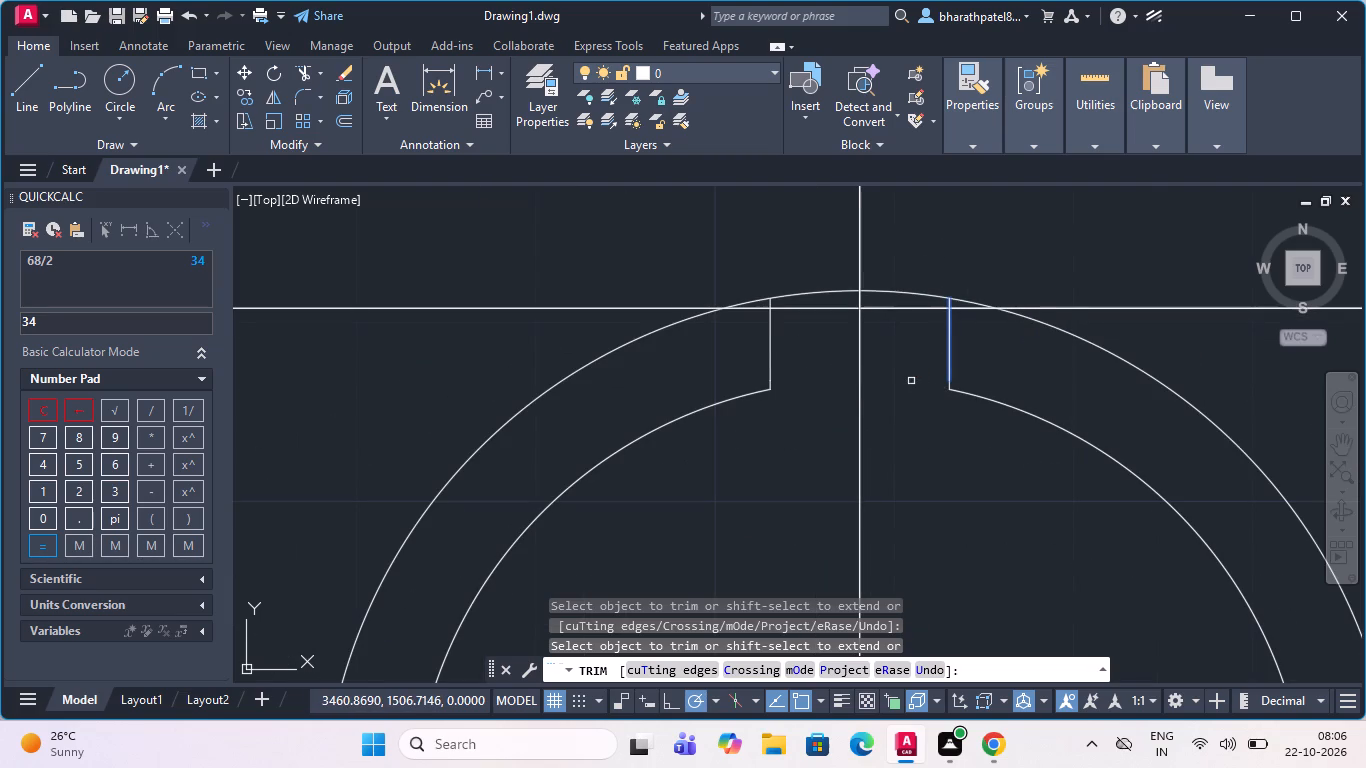
{"action": "key", "text": "Escape"}
{"action": "left_click", "coordinate": [951, 347]}
{"action": "key", "text": "Escape"}
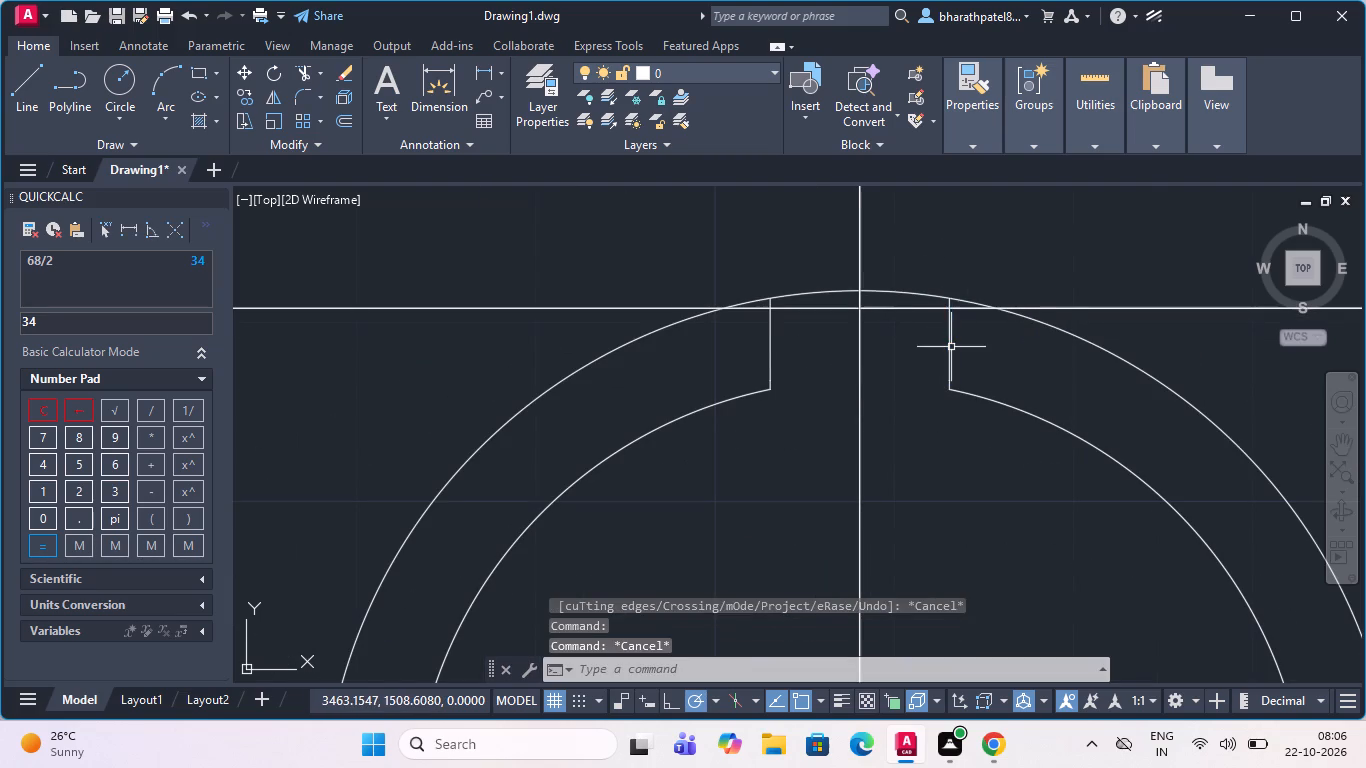
Trim the radius-30 circle outside the slot, keeping only its top arc between the two vertical slot lines.
{"action": "scroll", "coordinate": [930, 360], "scroll_direction": "down", "scroll_amount": 1}
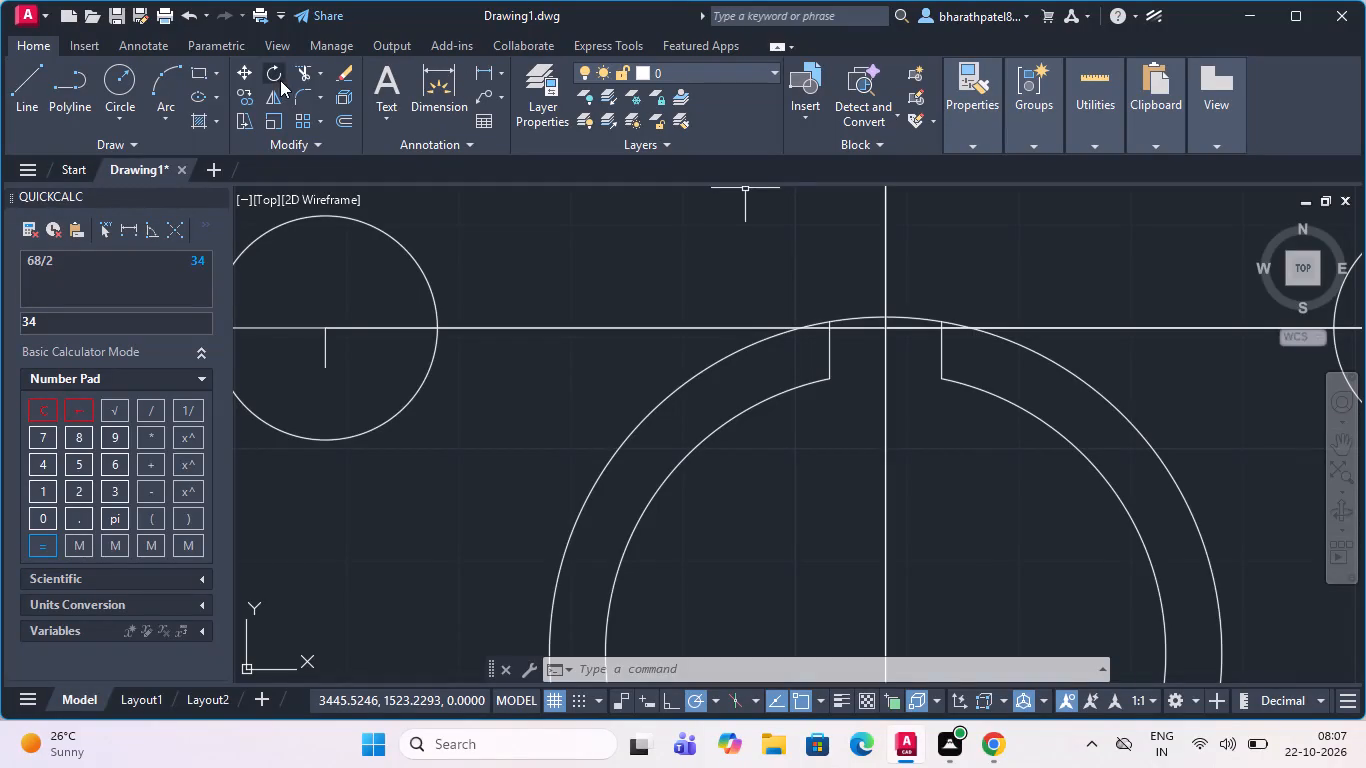
{"action": "left_click", "coordinate": [308, 74]}
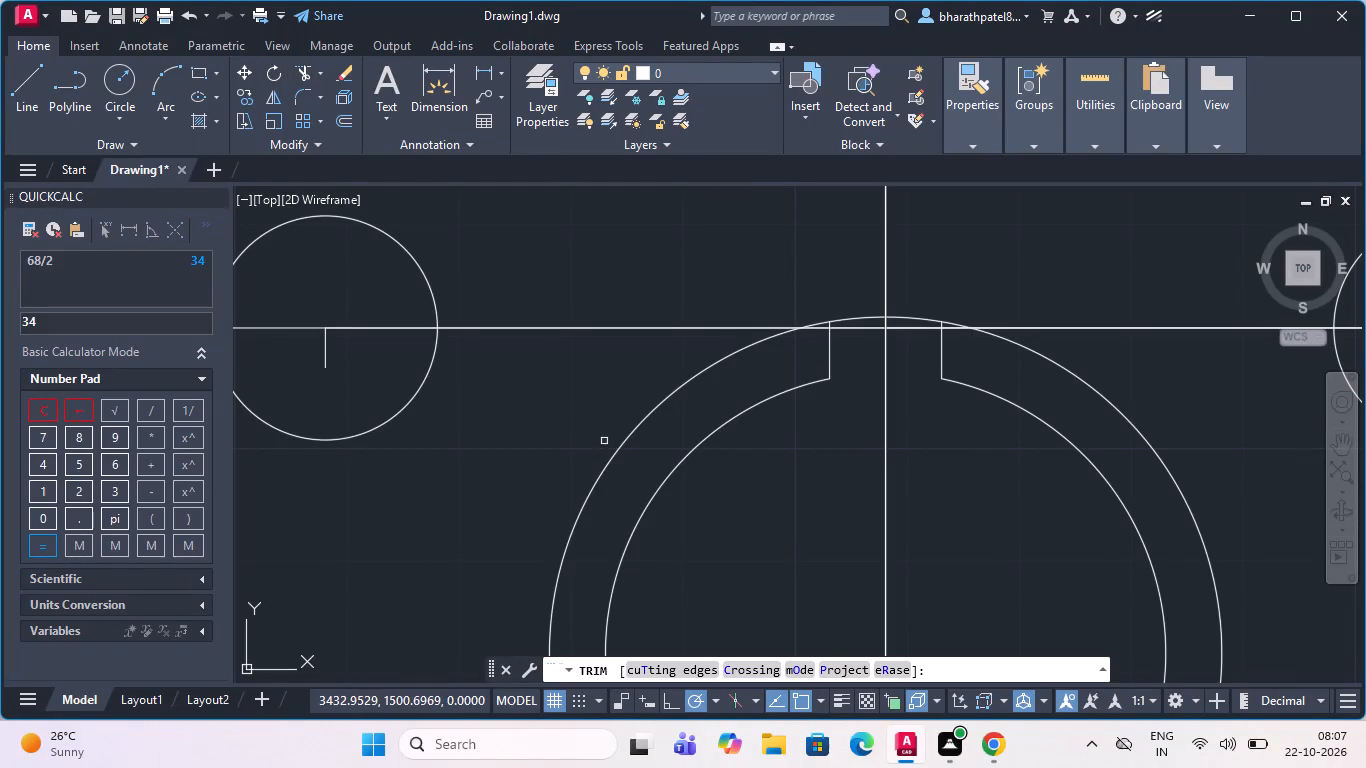
{"action": "left_click_drag", "start_coordinate": [613, 458], "coordinate": [616, 446]}
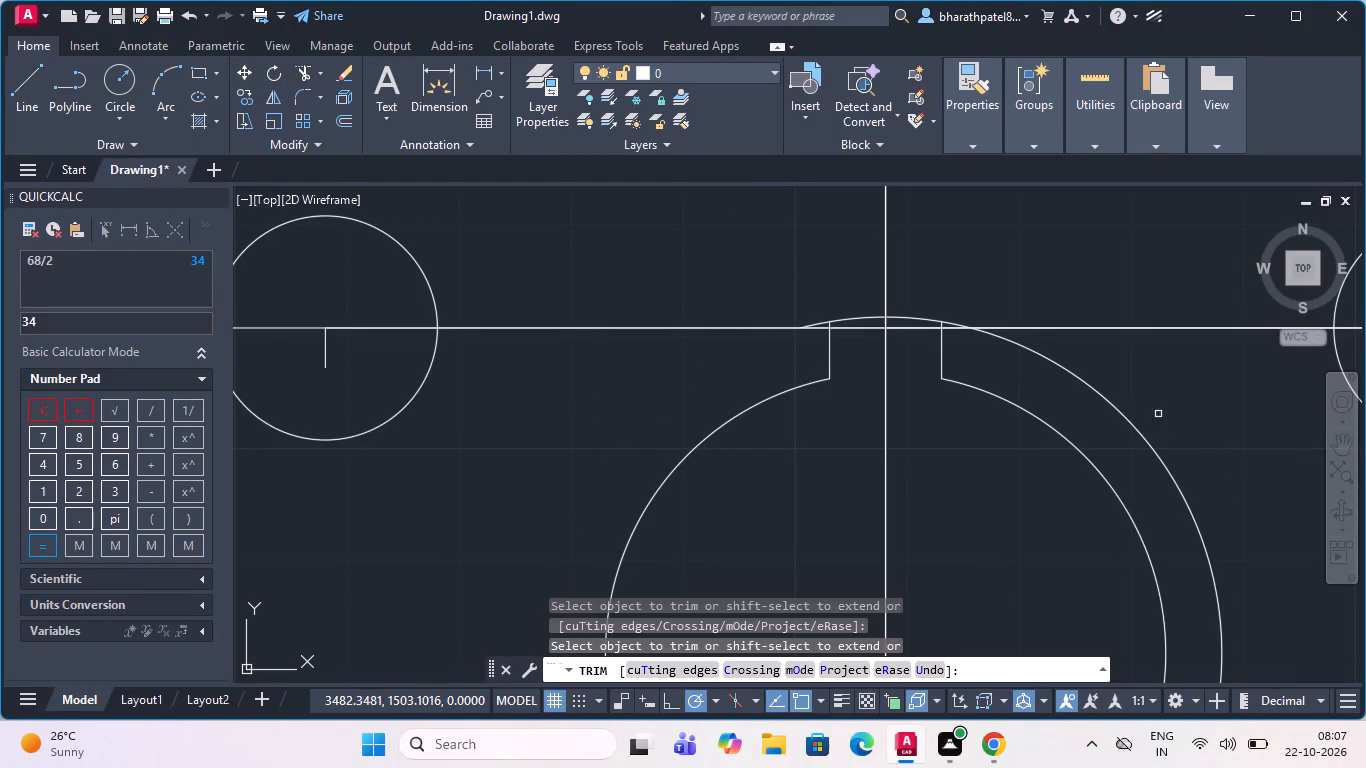
{"action": "left_click", "coordinate": [1118, 409]}
{"action": "scroll", "coordinate": [968, 323], "scroll_direction": "up", "scroll_amount": 4}
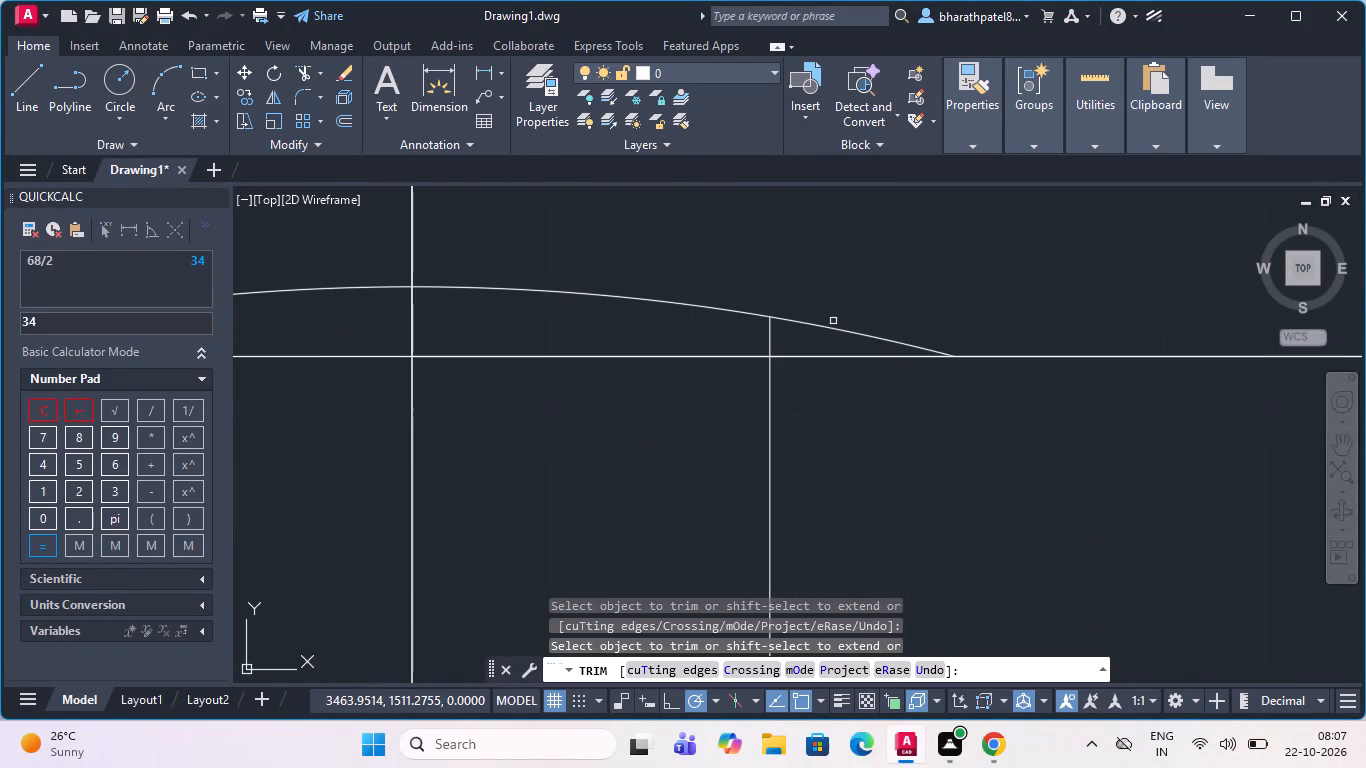
{"action": "left_click", "coordinate": [826, 329]}
{"action": "scroll", "coordinate": [816, 323], "scroll_direction": "down", "scroll_amount": 3}
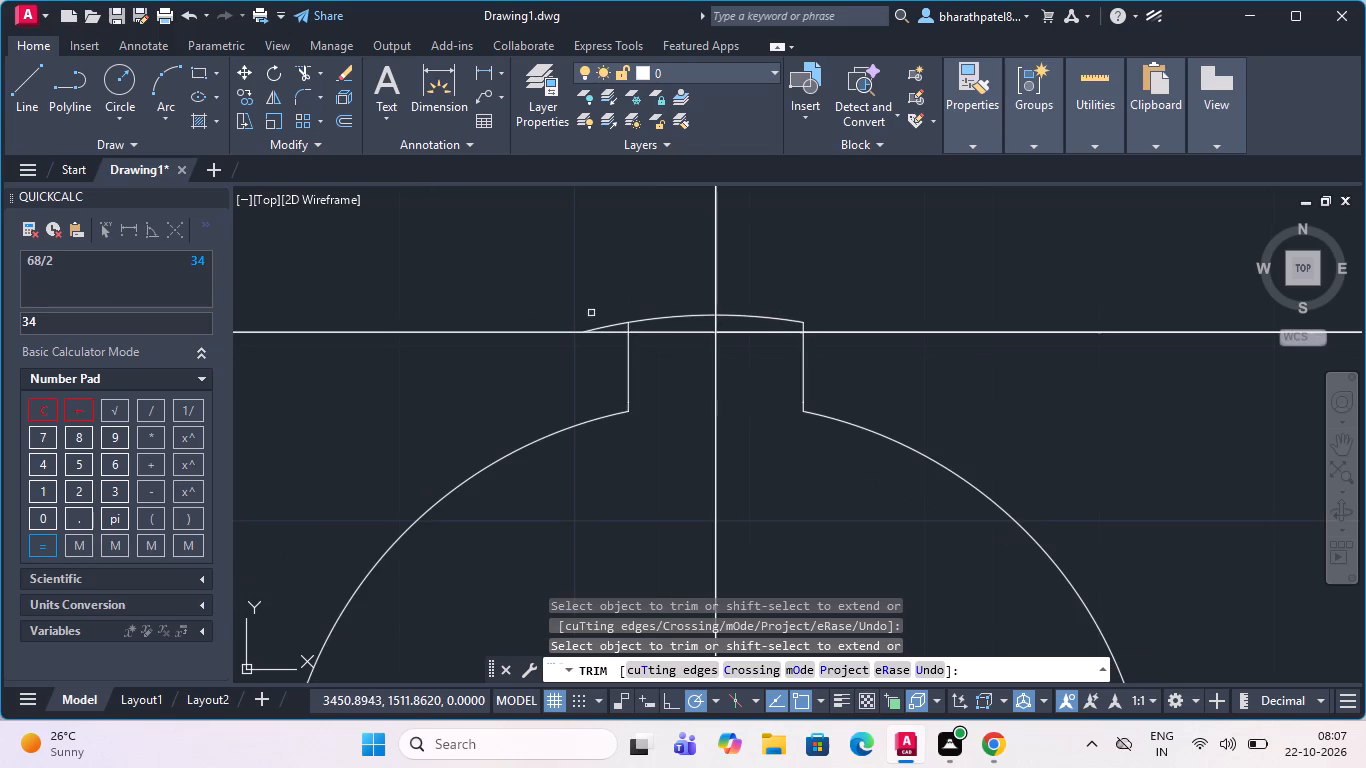
{"action": "scroll", "coordinate": [606, 310], "scroll_direction": "up", "scroll_amount": 3}
{"action": "left_click", "coordinate": [629, 373]}
{"action": "scroll", "coordinate": [633, 343], "scroll_direction": "down", "scroll_amount": 2}
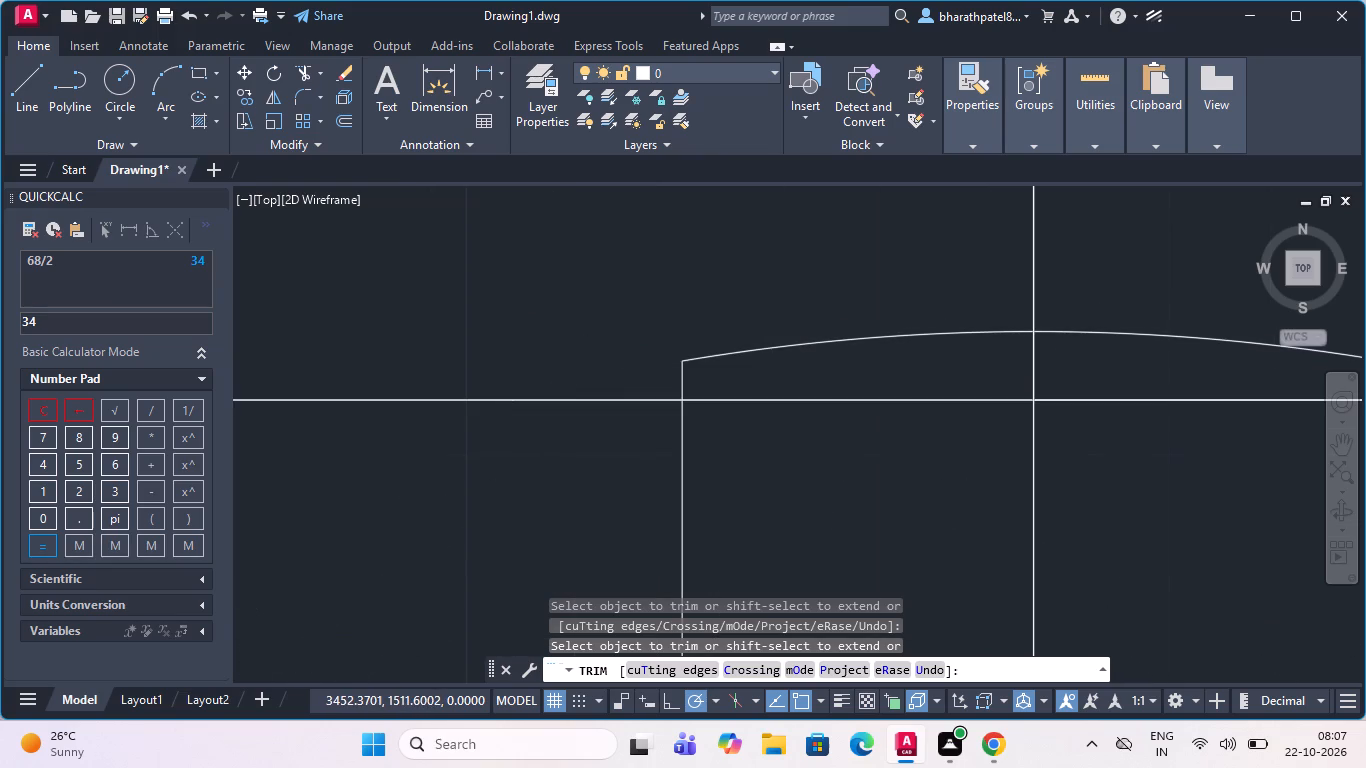
Start a polar array of the top slot's side lines and top arc, centred on the radius-25 bore's centre.
{"action": "scroll", "coordinate": [634, 342], "scroll_direction": "down", "scroll_amount": 3}
{"action": "key", "text": "Escape"}
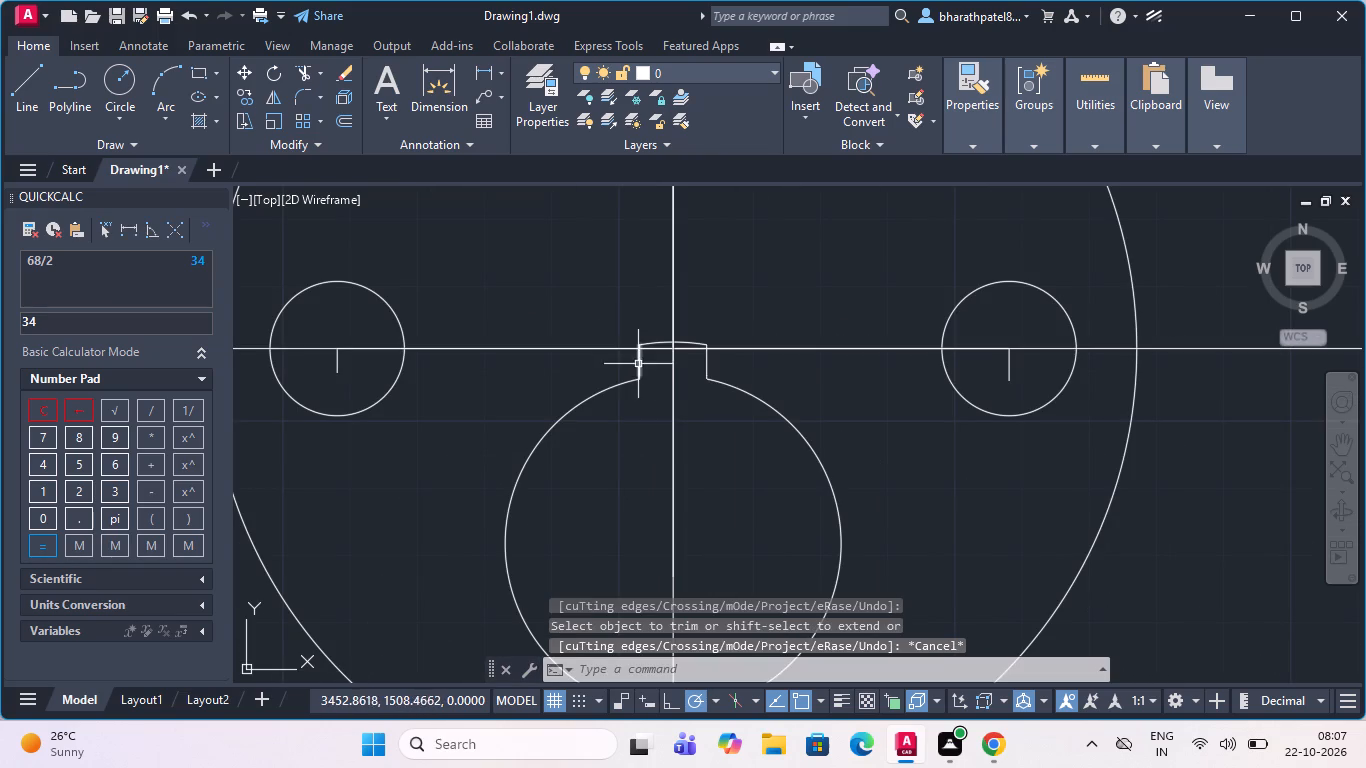
{"action": "left_click", "coordinate": [639, 362]}
{"action": "scroll", "coordinate": [641, 353], "scroll_direction": "up", "scroll_amount": 3}
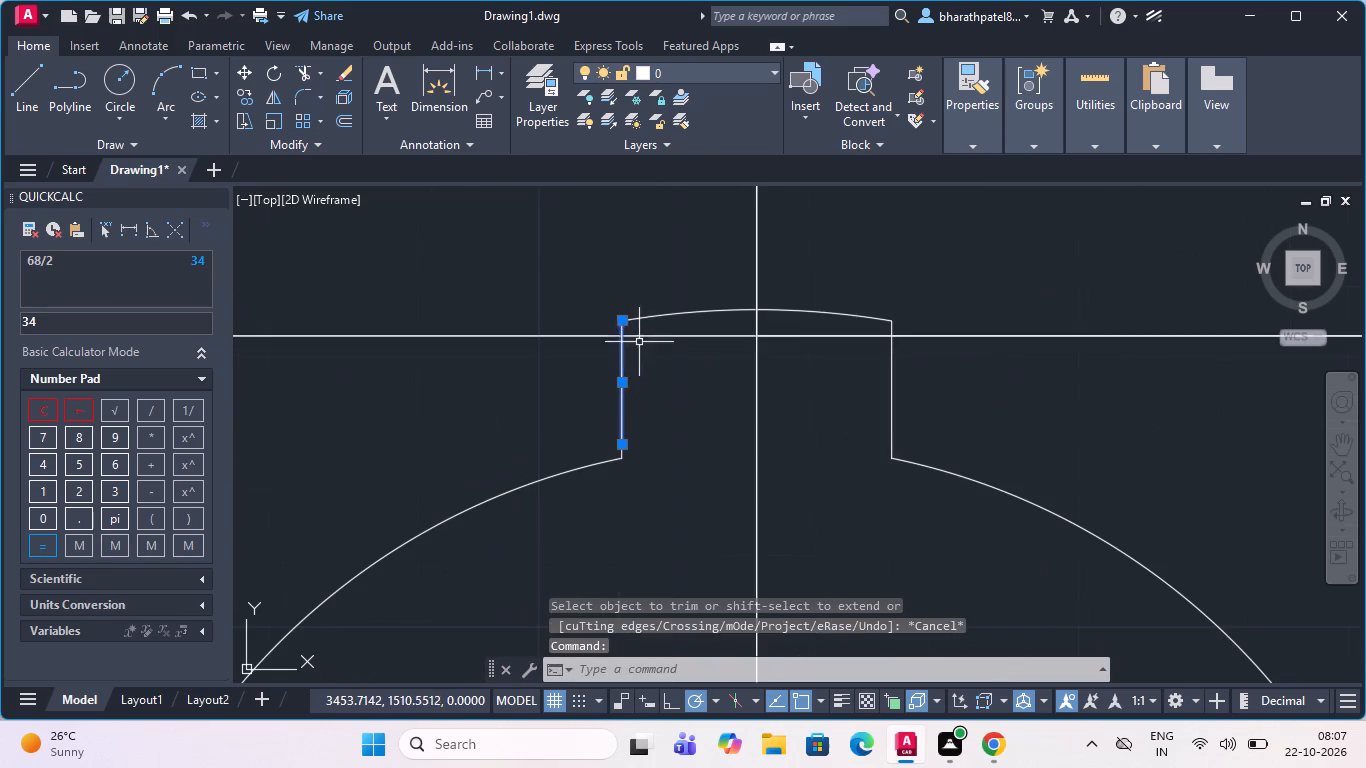
{"action": "left_click", "coordinate": [645, 317]}
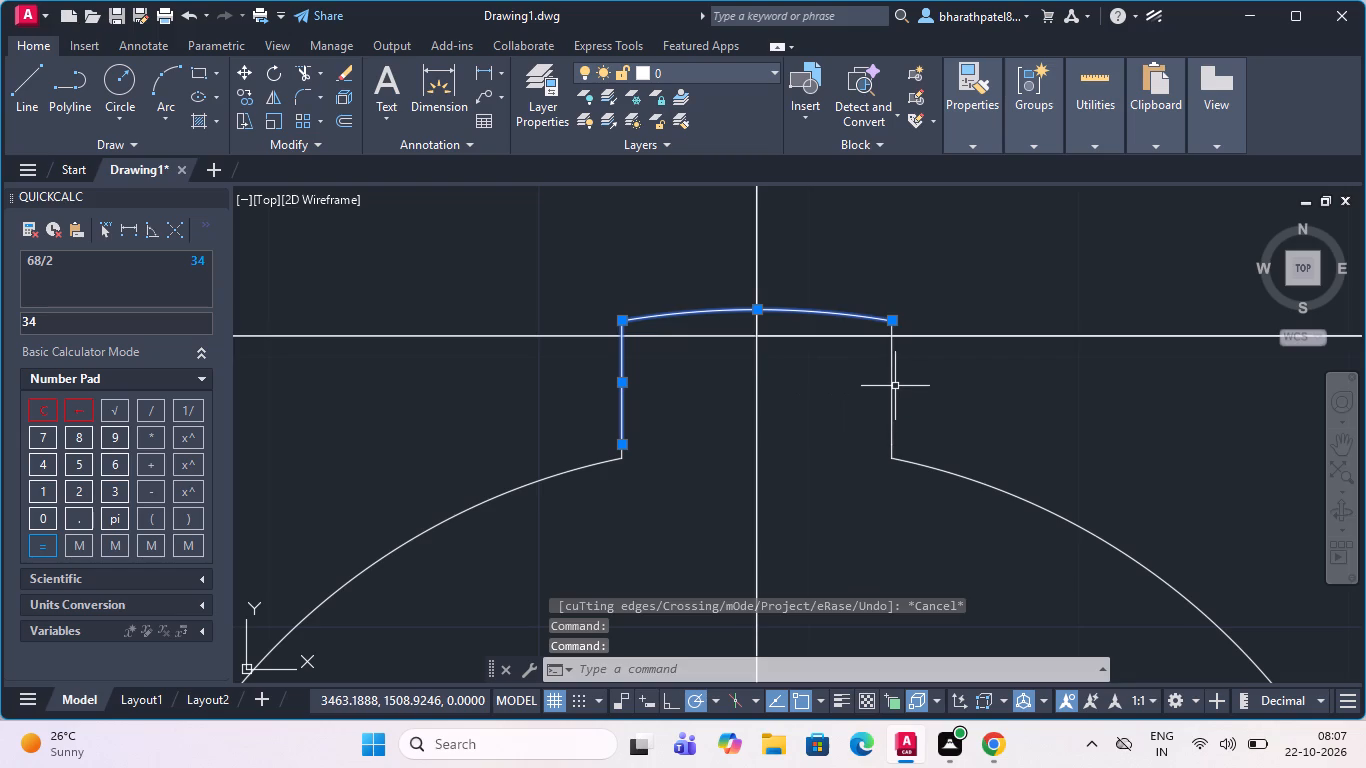
{"action": "left_click", "coordinate": [893, 385]}
{"action": "scroll", "coordinate": [773, 345], "scroll_direction": "down", "scroll_amount": 3}
{"action": "scroll", "coordinate": [820, 372], "scroll_direction": "up", "scroll_amount": 4}
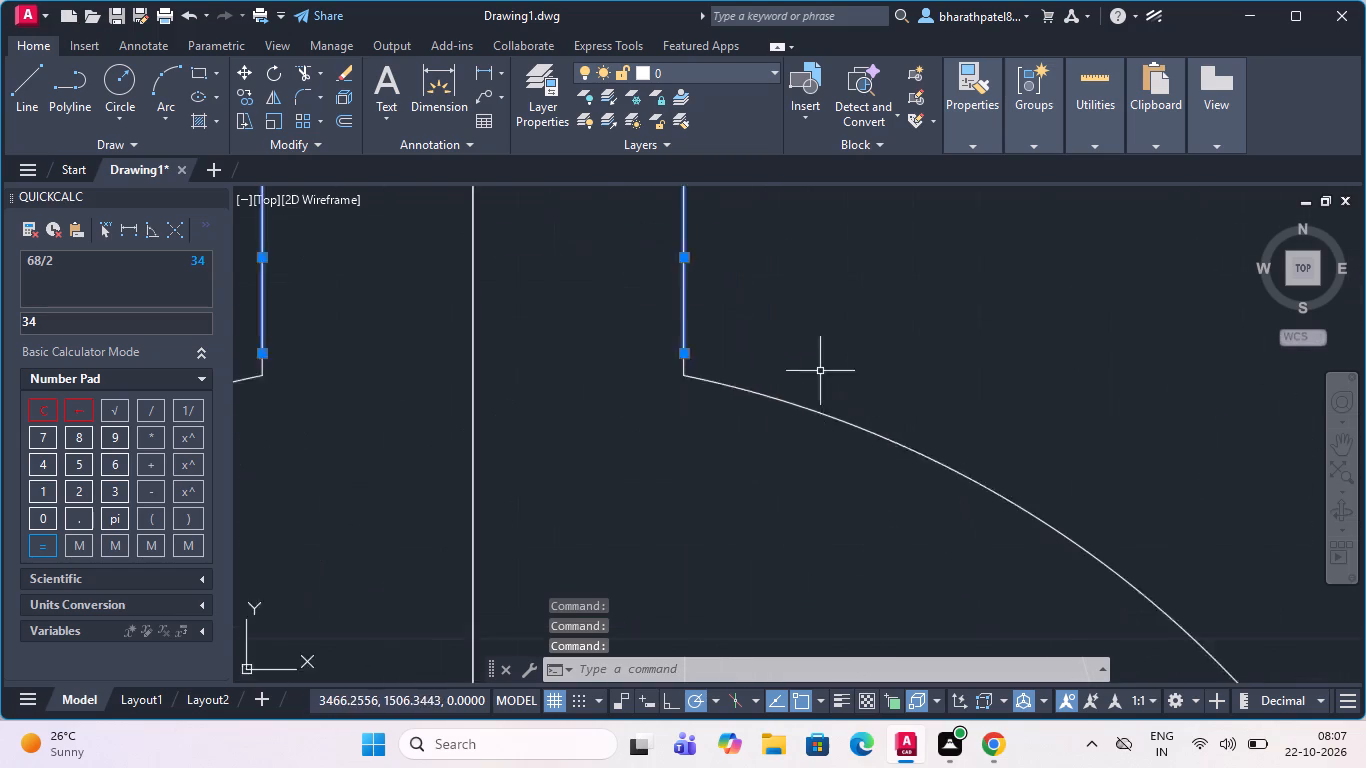
{"action": "scroll", "coordinate": [820, 371], "scroll_direction": "up", "scroll_amount": 1}
{"action": "scroll", "coordinate": [618, 361], "scroll_direction": "up", "scroll_amount": 4}
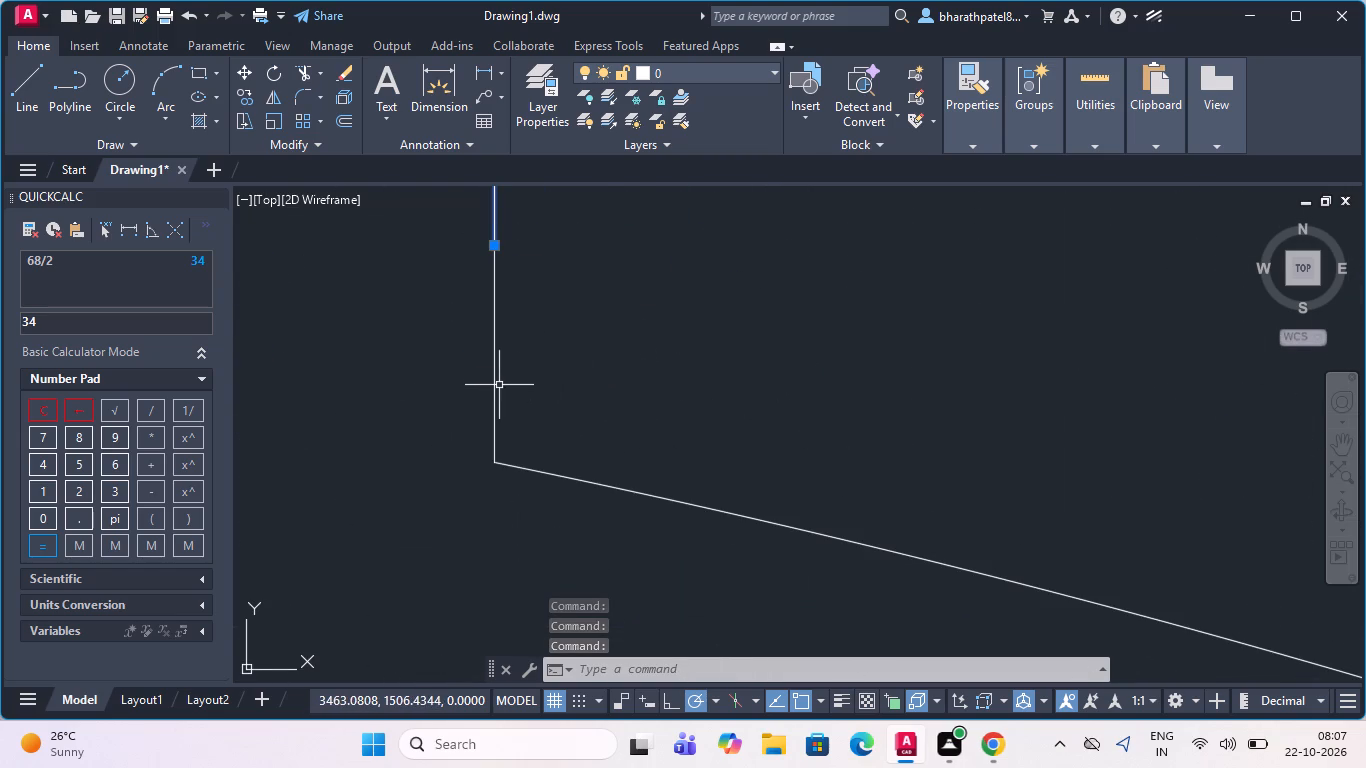
{"action": "left_click", "coordinate": [493, 390]}
{"action": "scroll", "coordinate": [657, 364], "scroll_direction": "down", "scroll_amount": 8}
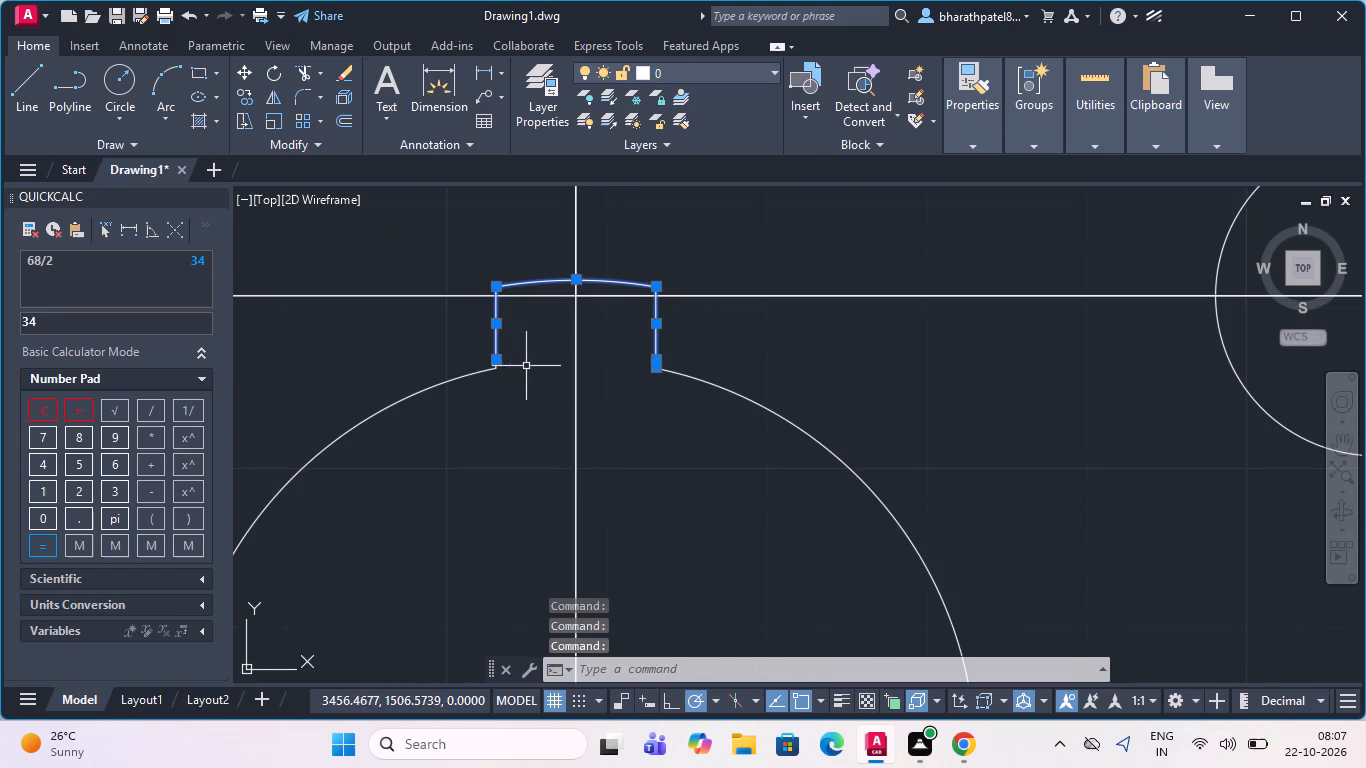
{"action": "scroll", "coordinate": [498, 363], "scroll_direction": "up", "scroll_amount": 5}
{"action": "left_click", "coordinate": [463, 365]}
{"action": "scroll", "coordinate": [572, 347], "scroll_direction": "down", "scroll_amount": 5}
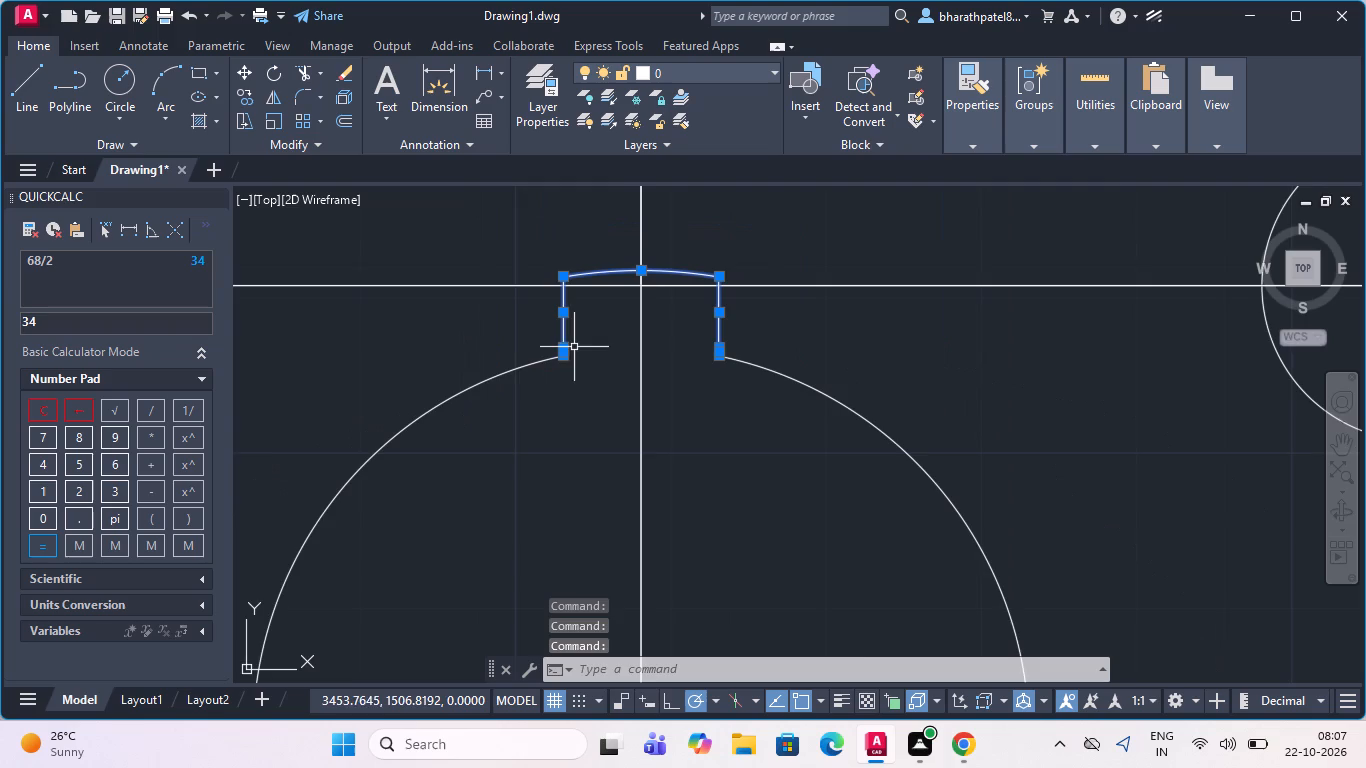
{"action": "scroll", "coordinate": [595, 341], "scroll_direction": "down", "scroll_amount": 2}
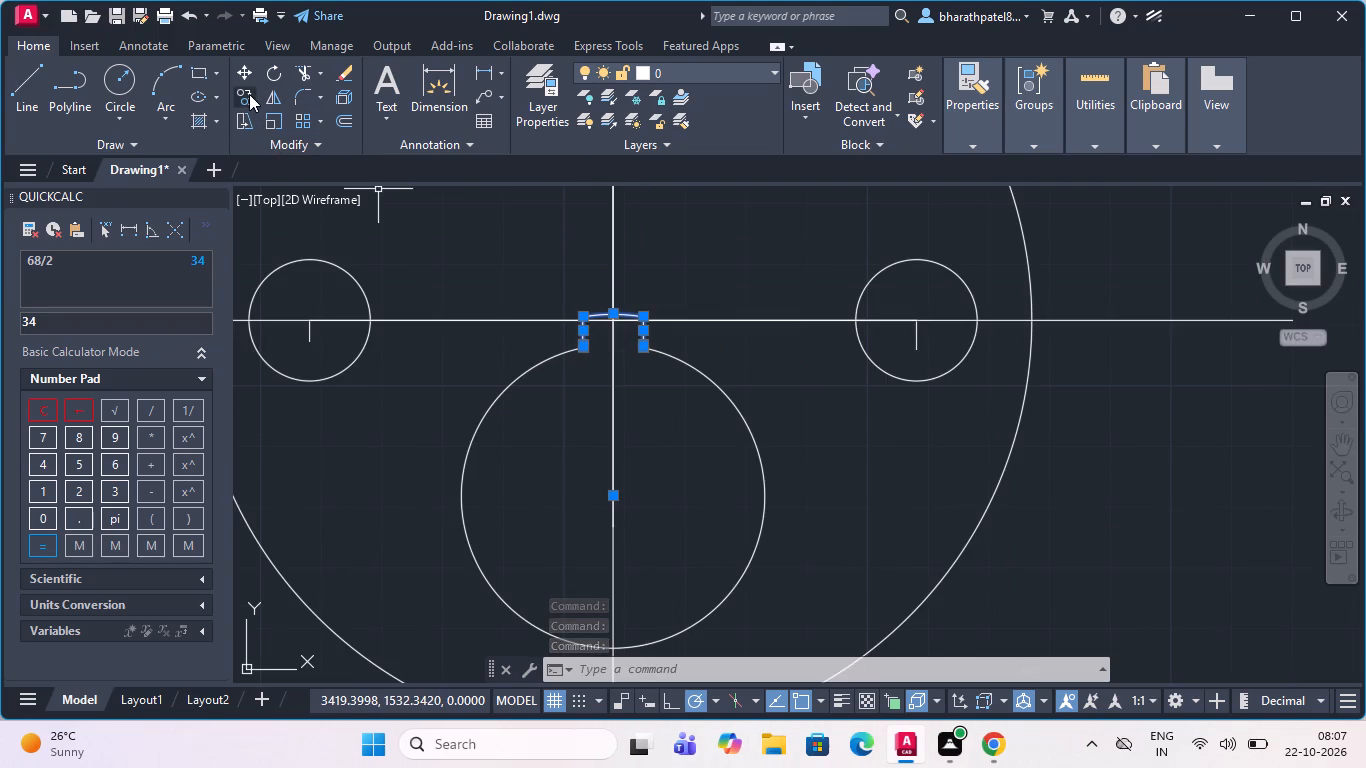
{"action": "left_click", "coordinate": [317, 123]}
{"action": "left_click", "coordinate": [324, 235]}
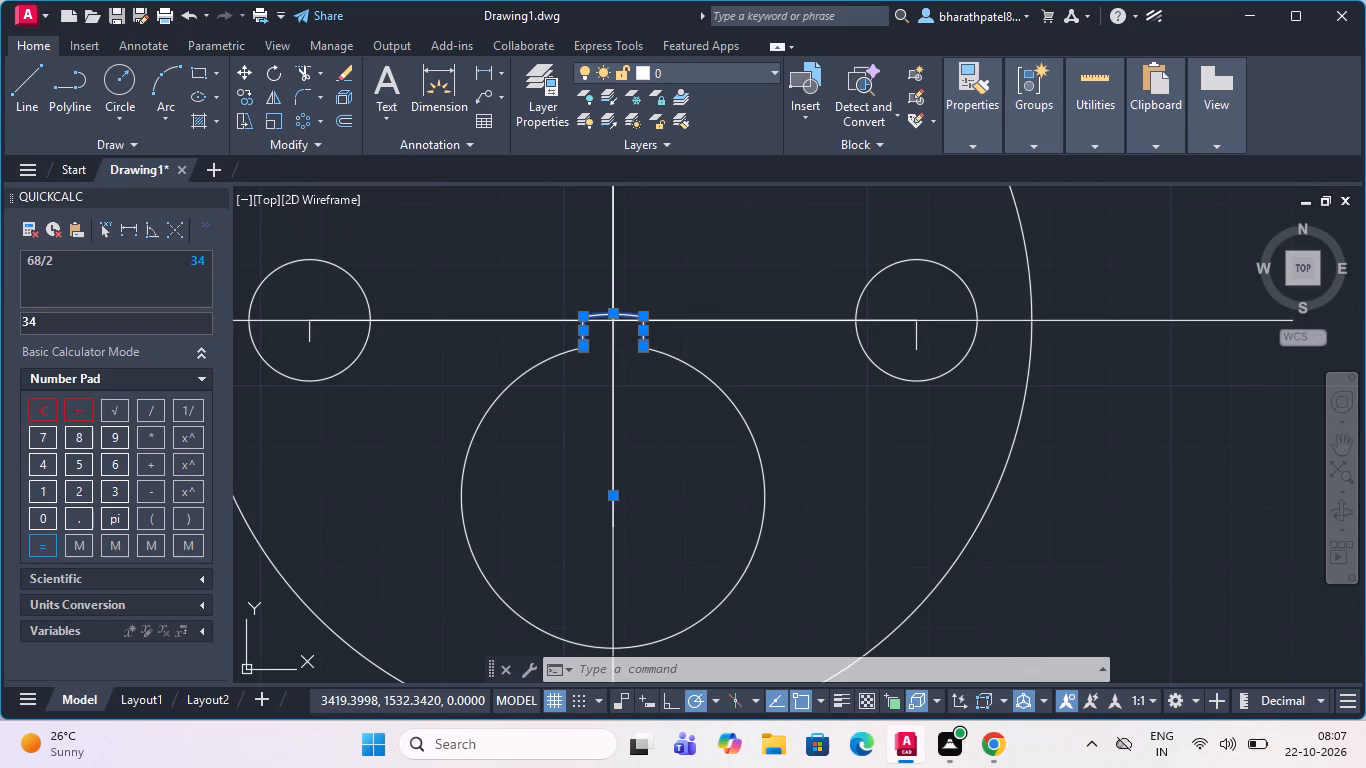
{"action": "scroll", "coordinate": [522, 146], "scroll_direction": "down", "scroll_amount": 2}
{"action": "scroll", "coordinate": [607, 267], "scroll_direction": "down", "scroll_amount": 2}
{"action": "scroll", "coordinate": [578, 427], "scroll_direction": "up", "scroll_amount": 3}
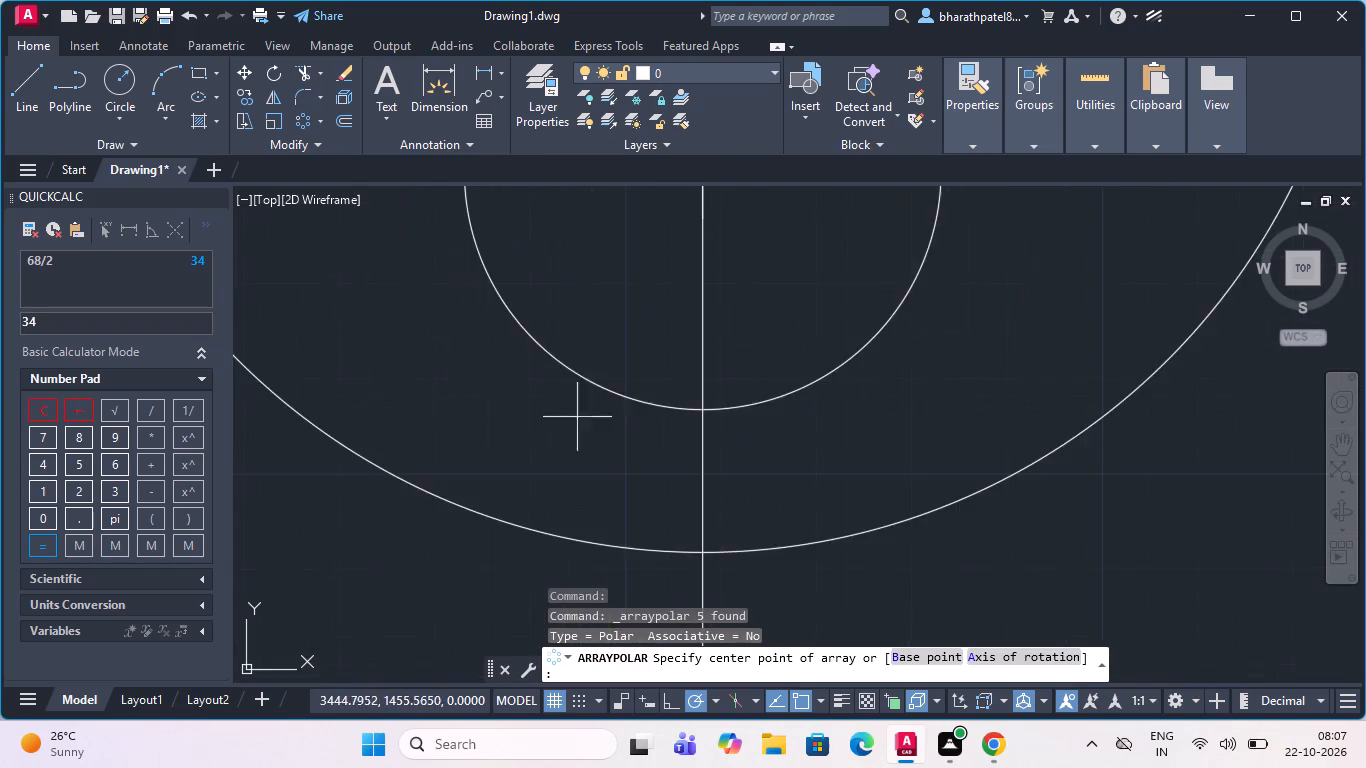
{"action": "scroll", "coordinate": [590, 408], "scroll_direction": "down", "scroll_amount": 3}
{"action": "scroll", "coordinate": [628, 349], "scroll_direction": "up", "scroll_amount": 2}
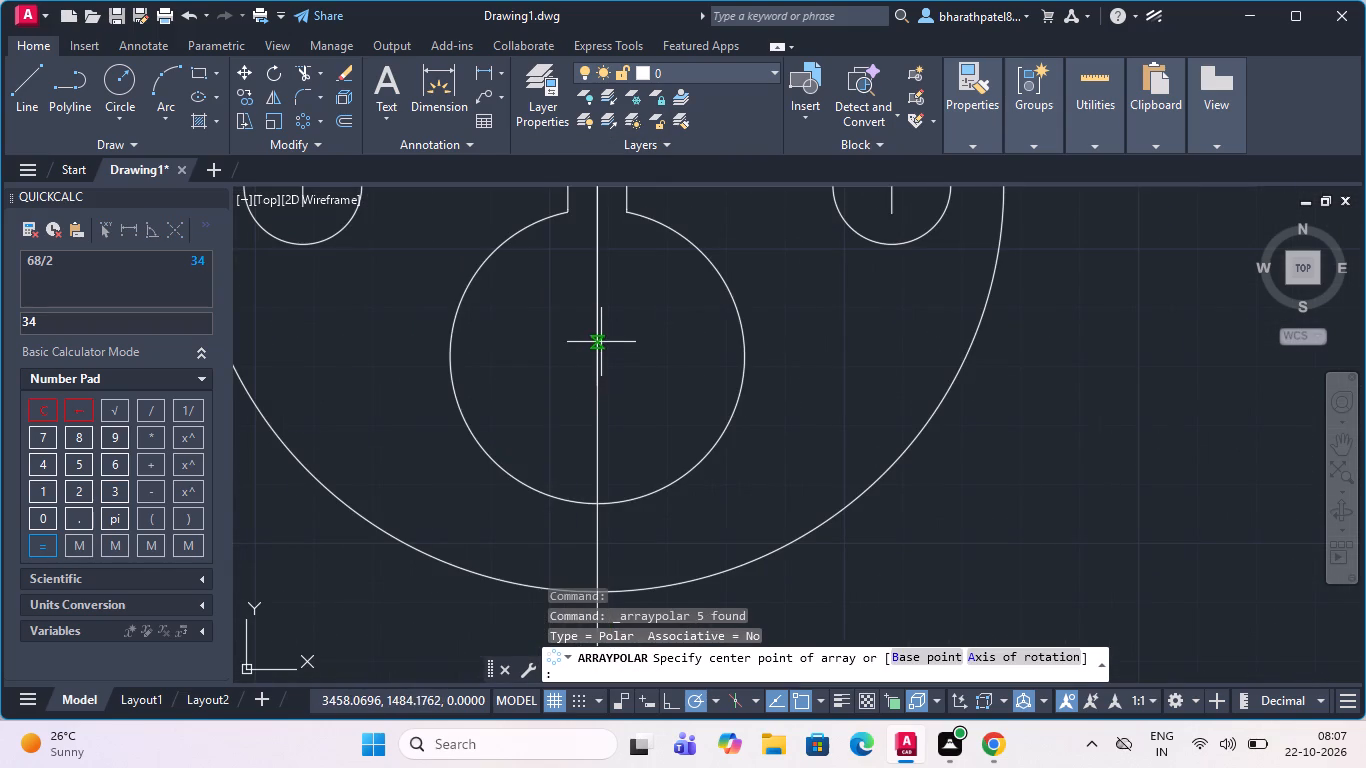
{"action": "scroll", "coordinate": [601, 334], "scroll_direction": "down", "scroll_amount": 3}
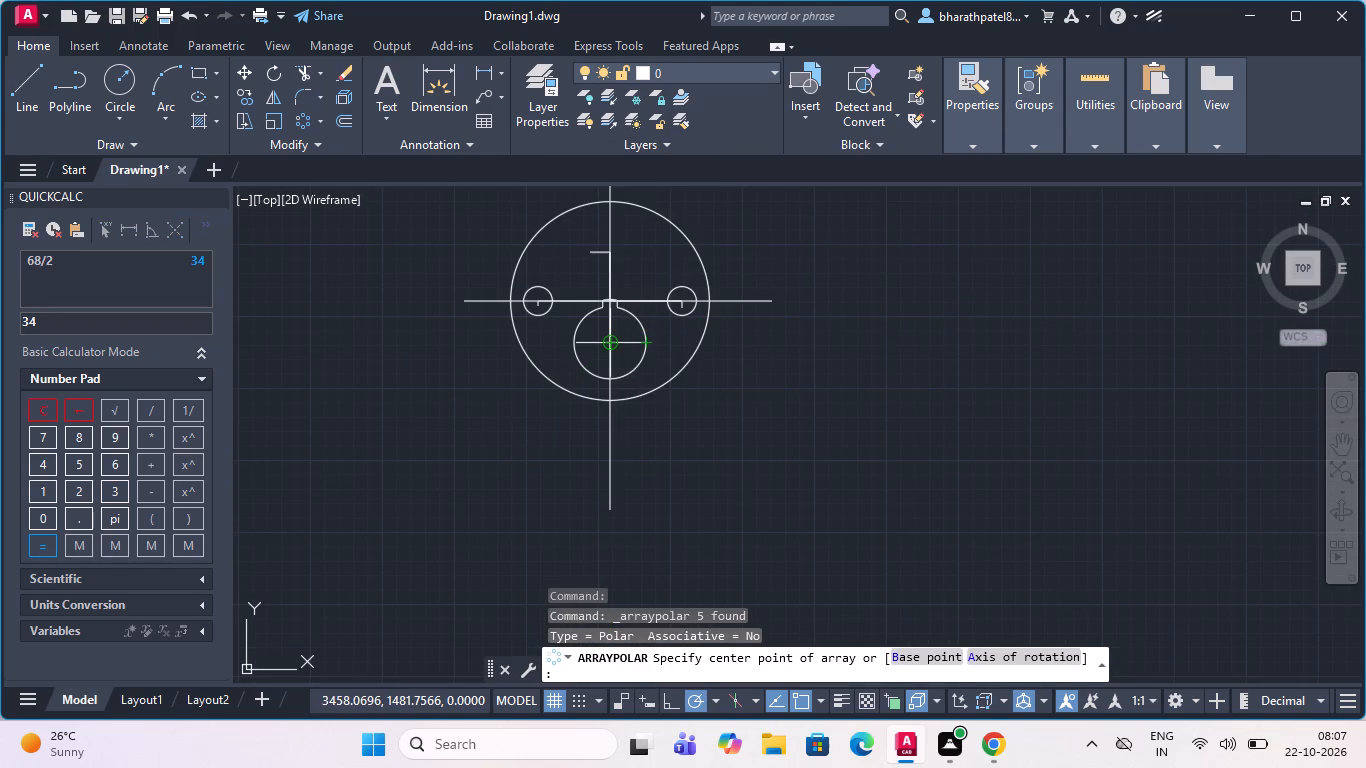
{"action": "left_click", "coordinate": [608, 341]}
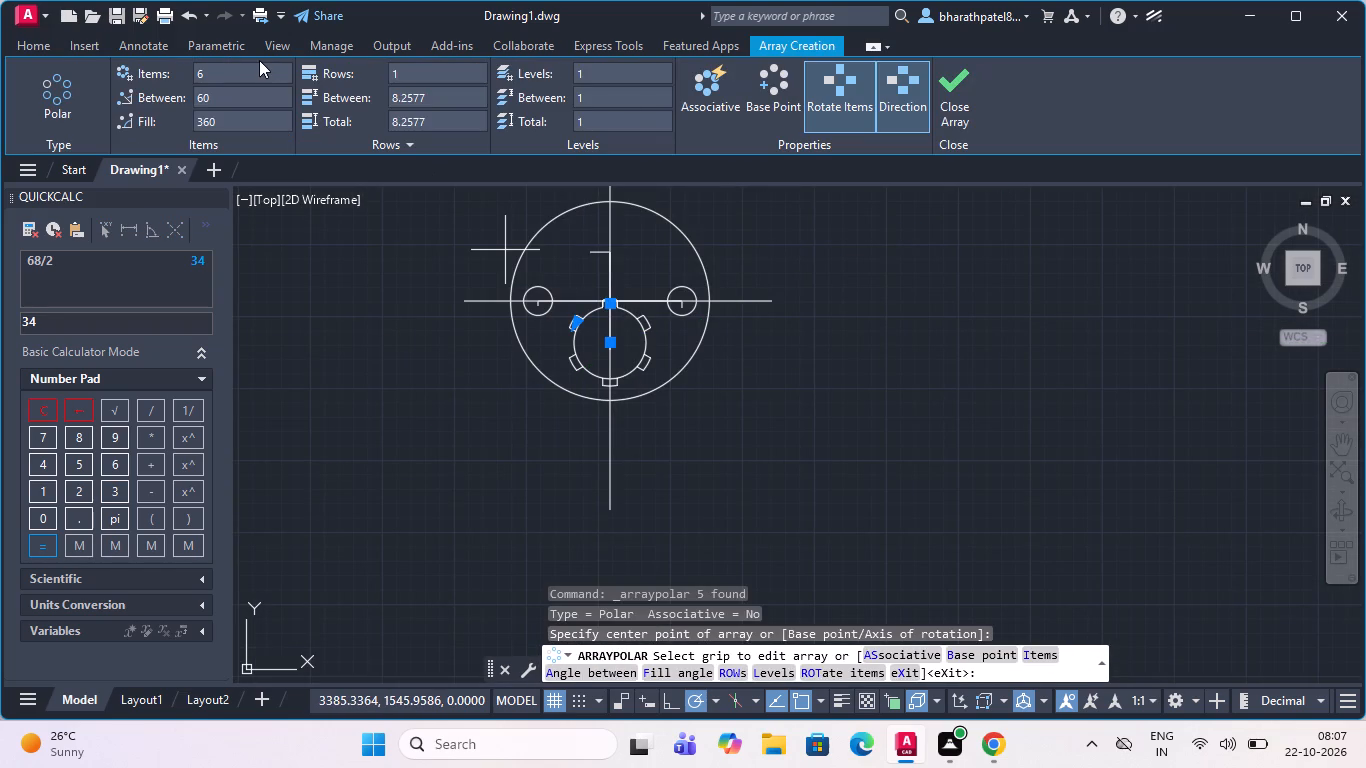
Set the polar array to 10 items around the bore and finish the array.
{"action": "left_click_drag", "start_coordinate": [259, 60], "coordinate": [154, 76]}
{"action": "left_click_drag", "start_coordinate": [216, 75], "coordinate": [167, 84]}
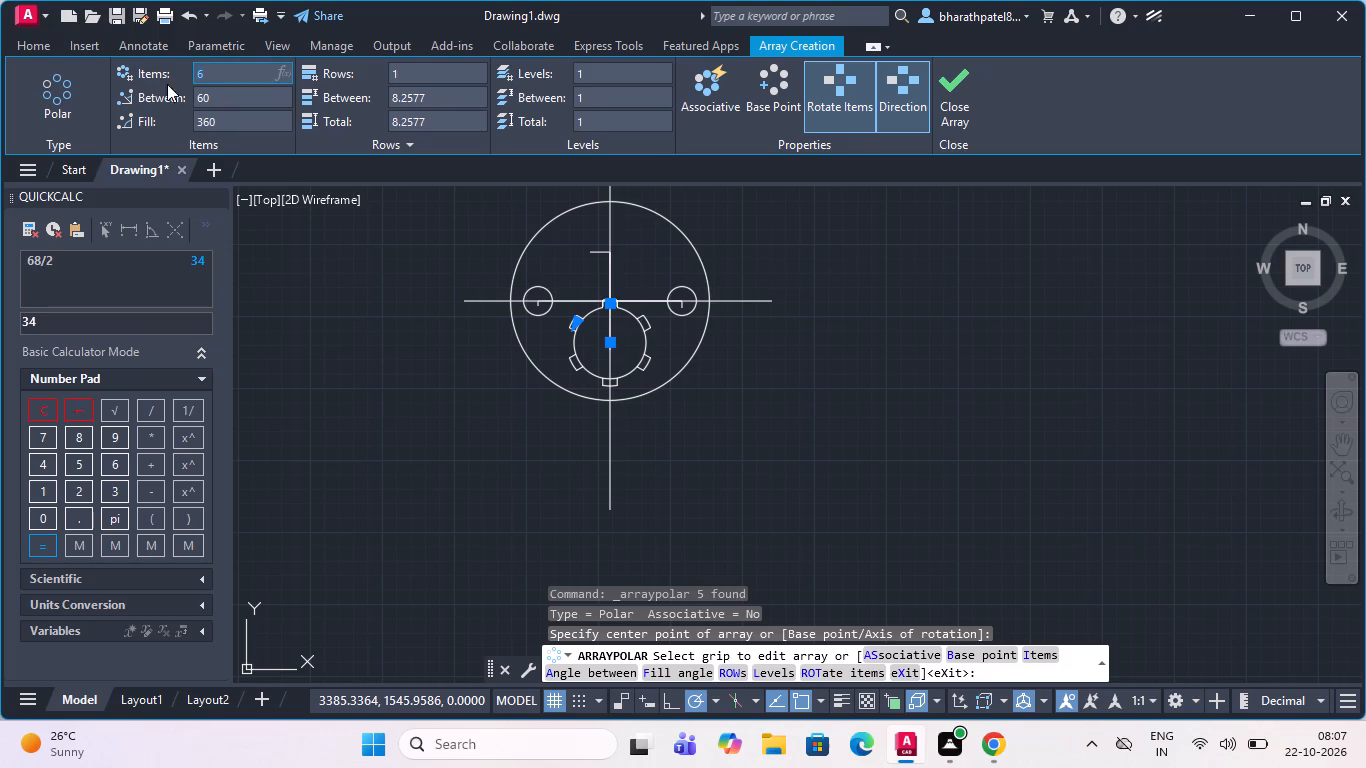
{"action": "left_click_drag", "start_coordinate": [167, 84], "coordinate": [155, 84]}
{"action": "key", "text": "1"}
{"action": "key", "text": "0"}
{"action": "key", "text": "Return"}
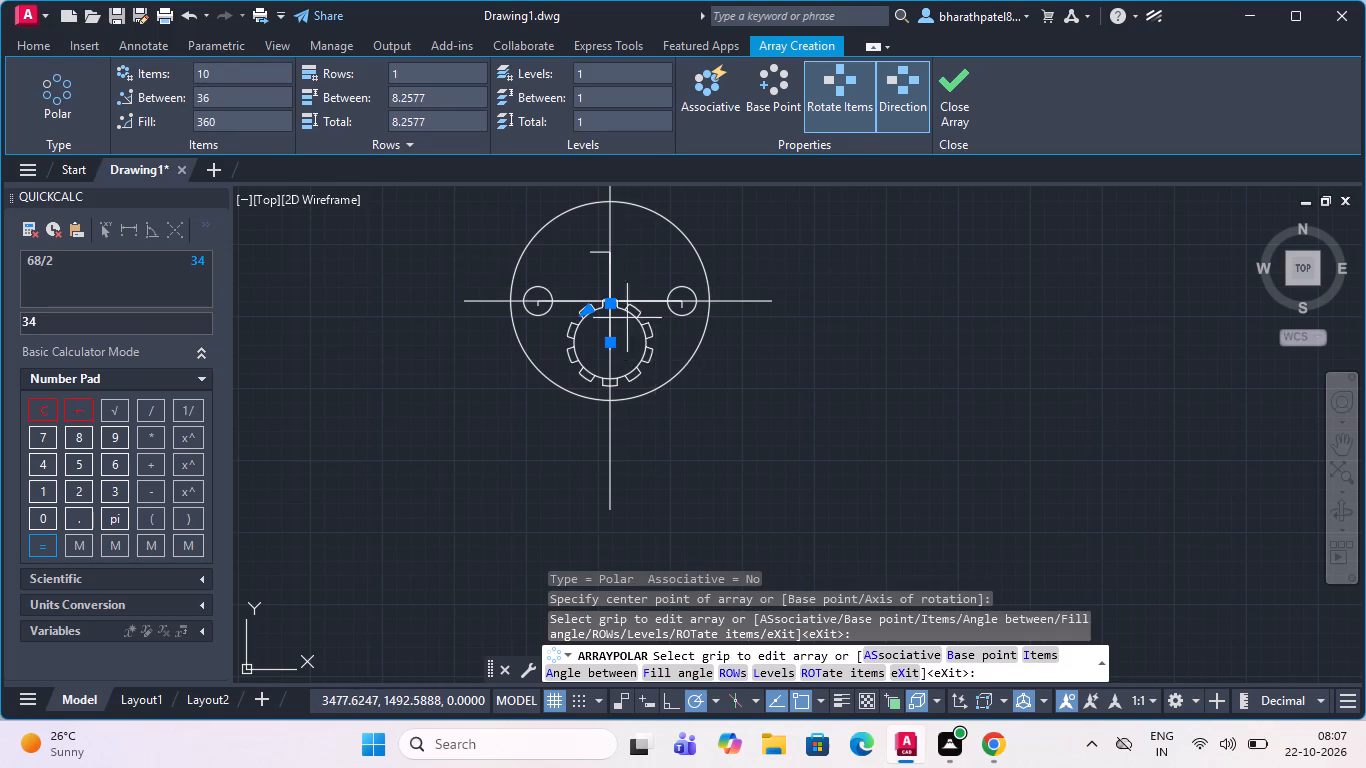
{"action": "scroll", "coordinate": [605, 297], "scroll_direction": "up", "scroll_amount": 4}
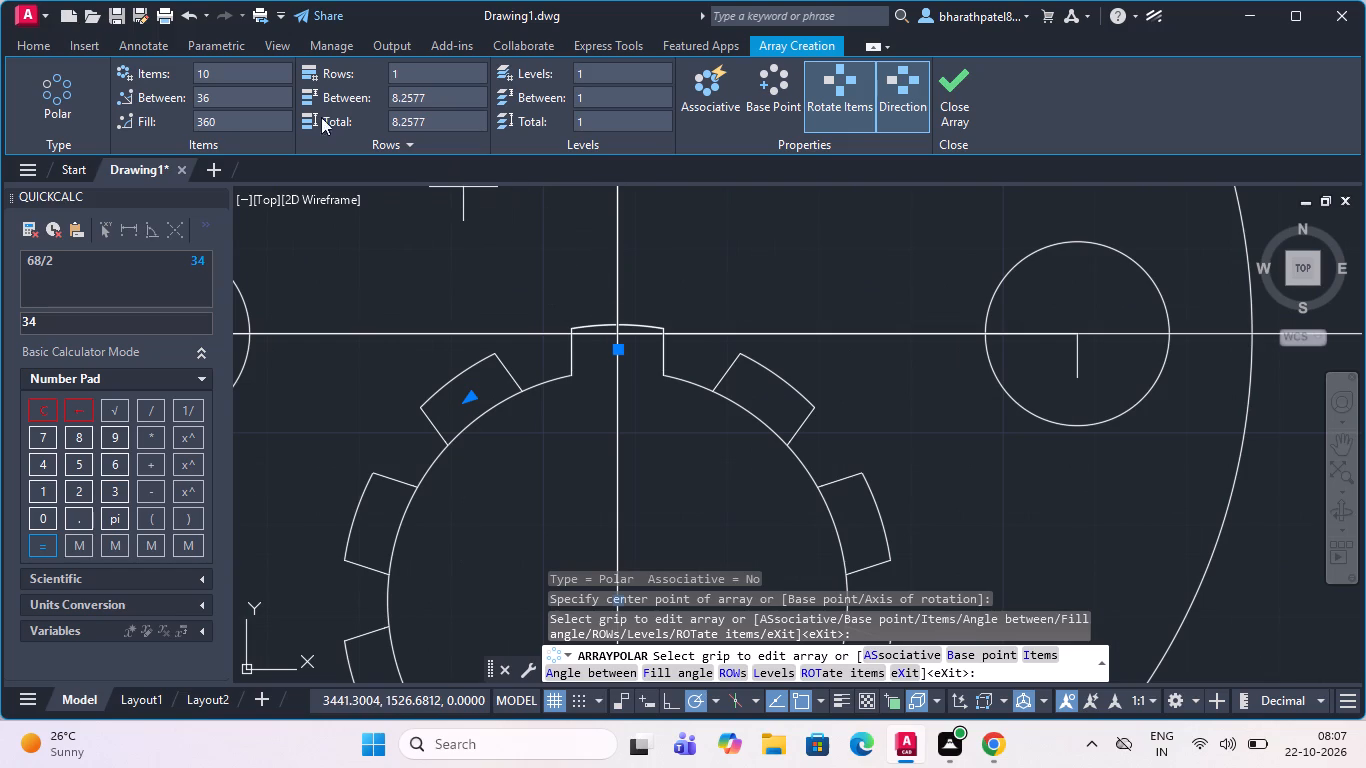
{"action": "left_click", "coordinate": [945, 76]}
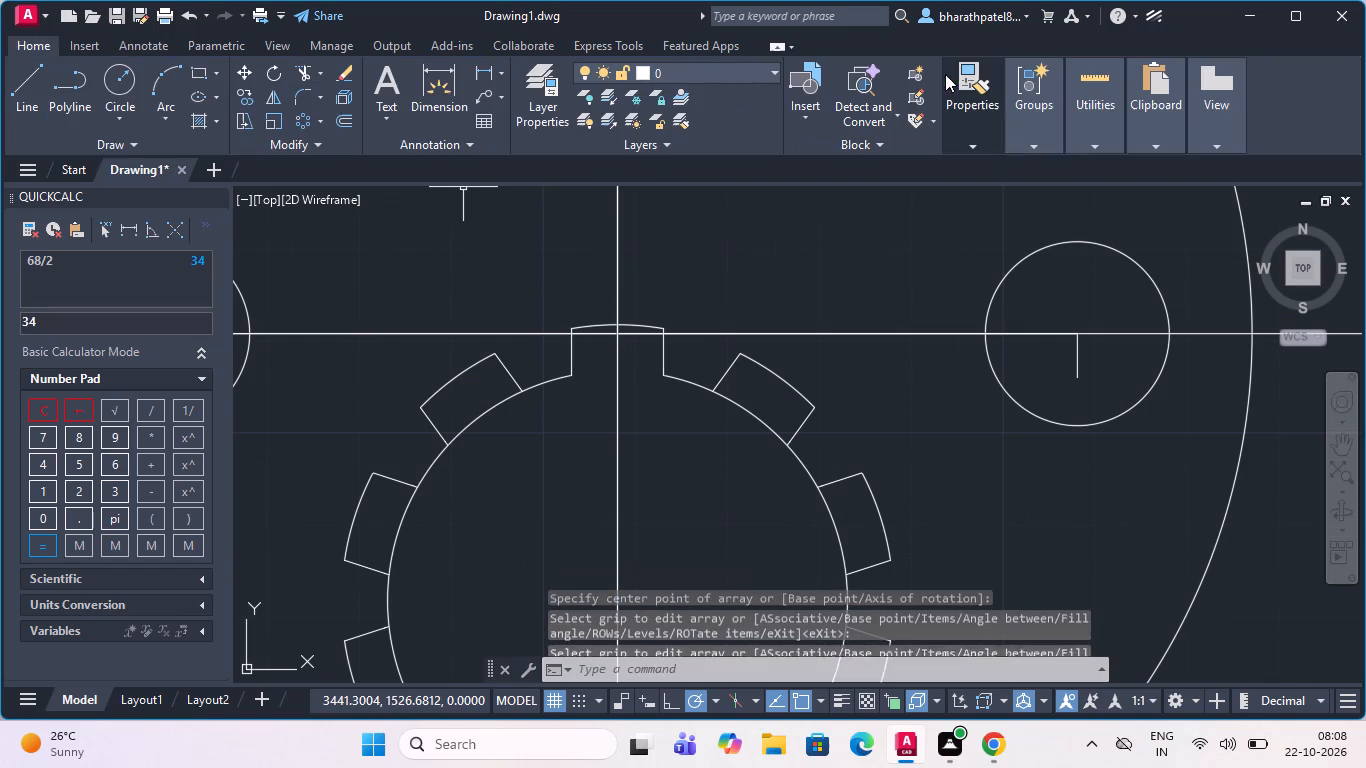
Trim the radius-25 bore circle inside the four slots to the left of the vertical centre line.
{"action": "left_click", "coordinate": [304, 68]}
{"action": "left_click", "coordinate": [482, 416]}
{"action": "scroll", "coordinate": [482, 416], "scroll_direction": "down", "scroll_amount": 2}
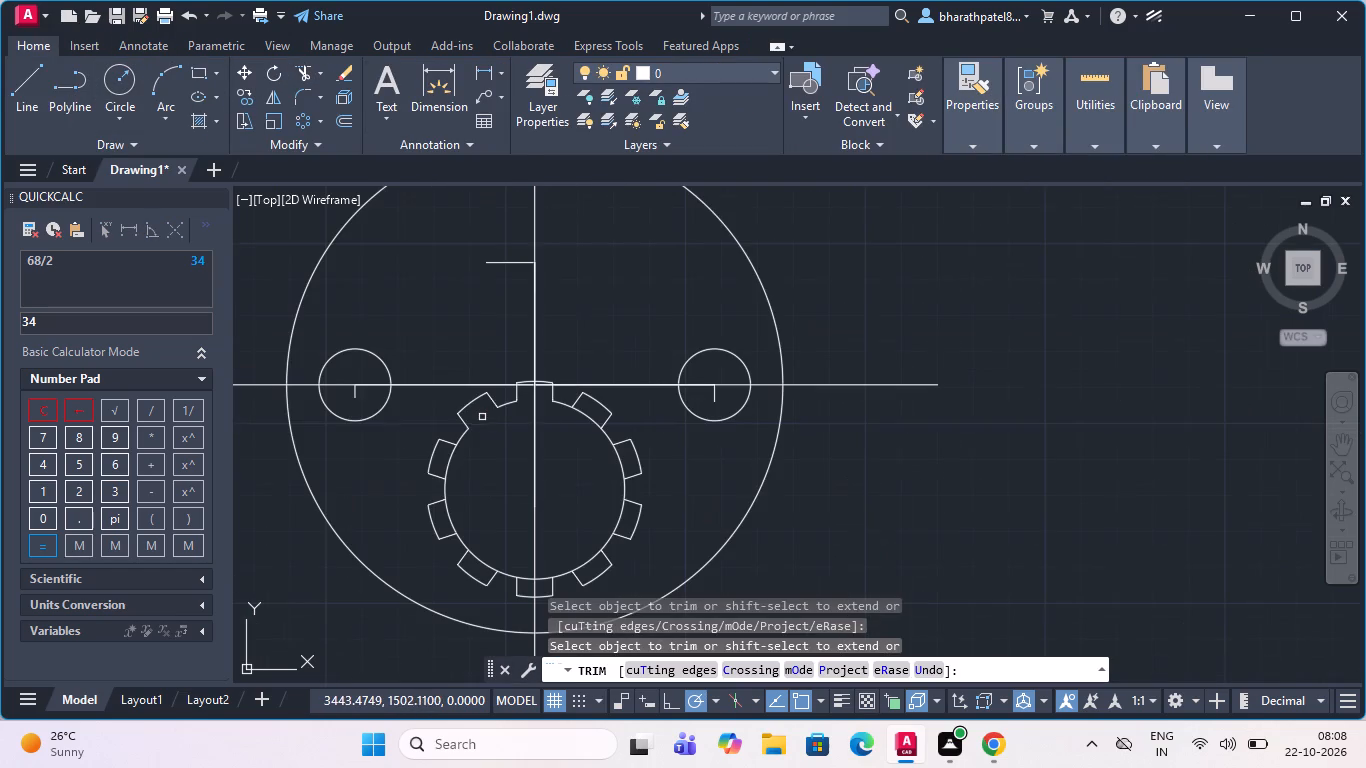
{"action": "left_click", "coordinate": [444, 463]}
{"action": "left_click", "coordinate": [465, 468]}
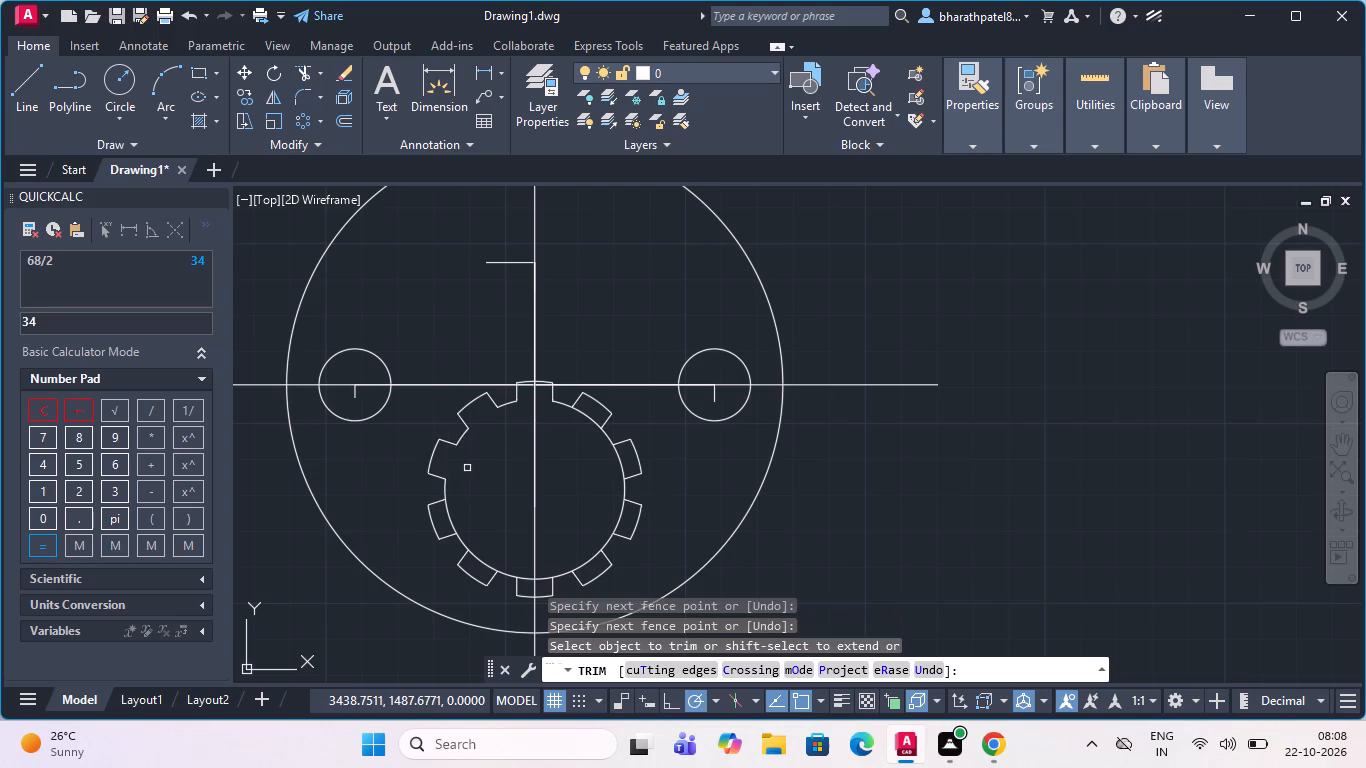
{"action": "scroll", "coordinate": [492, 449], "scroll_direction": "down", "scroll_amount": 2}
{"action": "scroll", "coordinate": [463, 513], "scroll_direction": "up", "scroll_amount": 4}
{"action": "left_click_drag", "start_coordinate": [522, 331], "coordinate": [523, 326]}
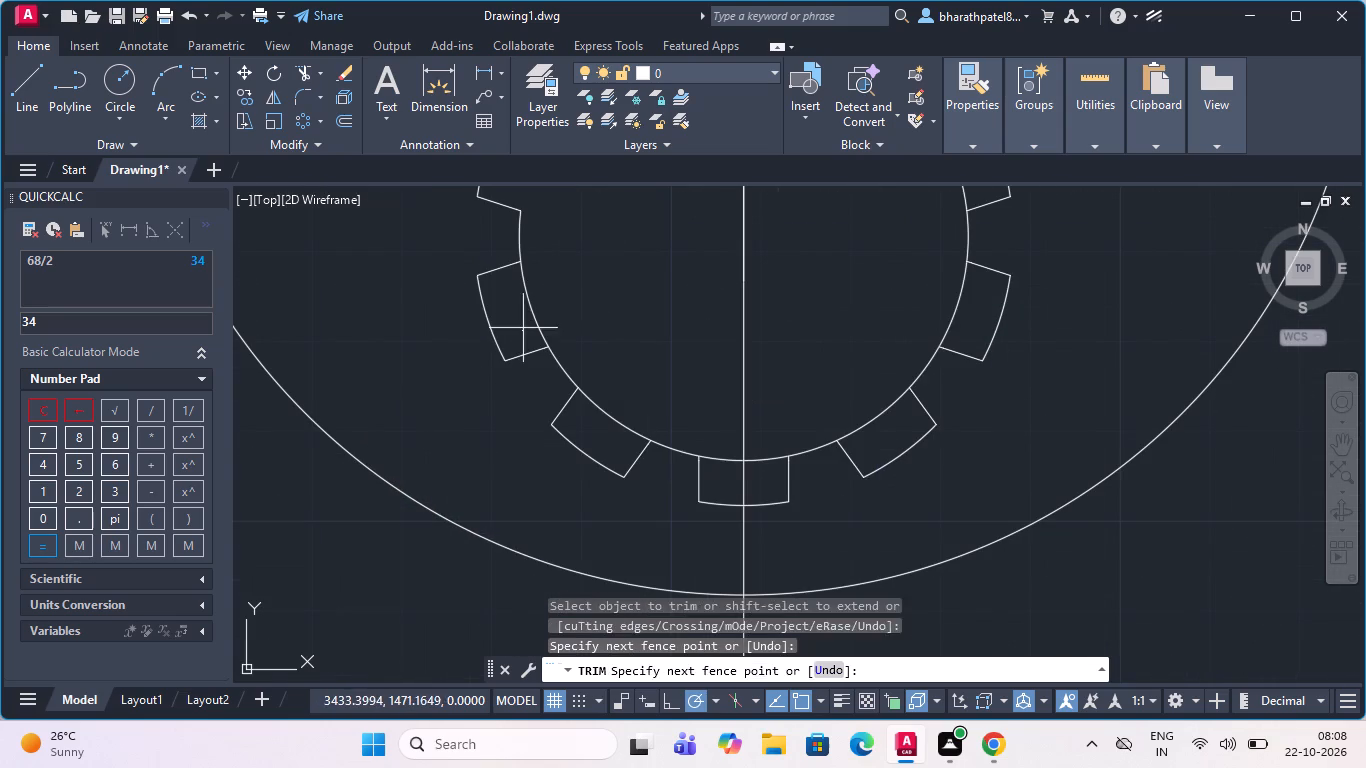
{"action": "left_click_drag", "start_coordinate": [523, 326], "coordinate": [531, 315]}
{"action": "left_click", "coordinate": [549, 300]}
{"action": "left_click", "coordinate": [593, 425]}
{"action": "left_click", "coordinate": [611, 400]}
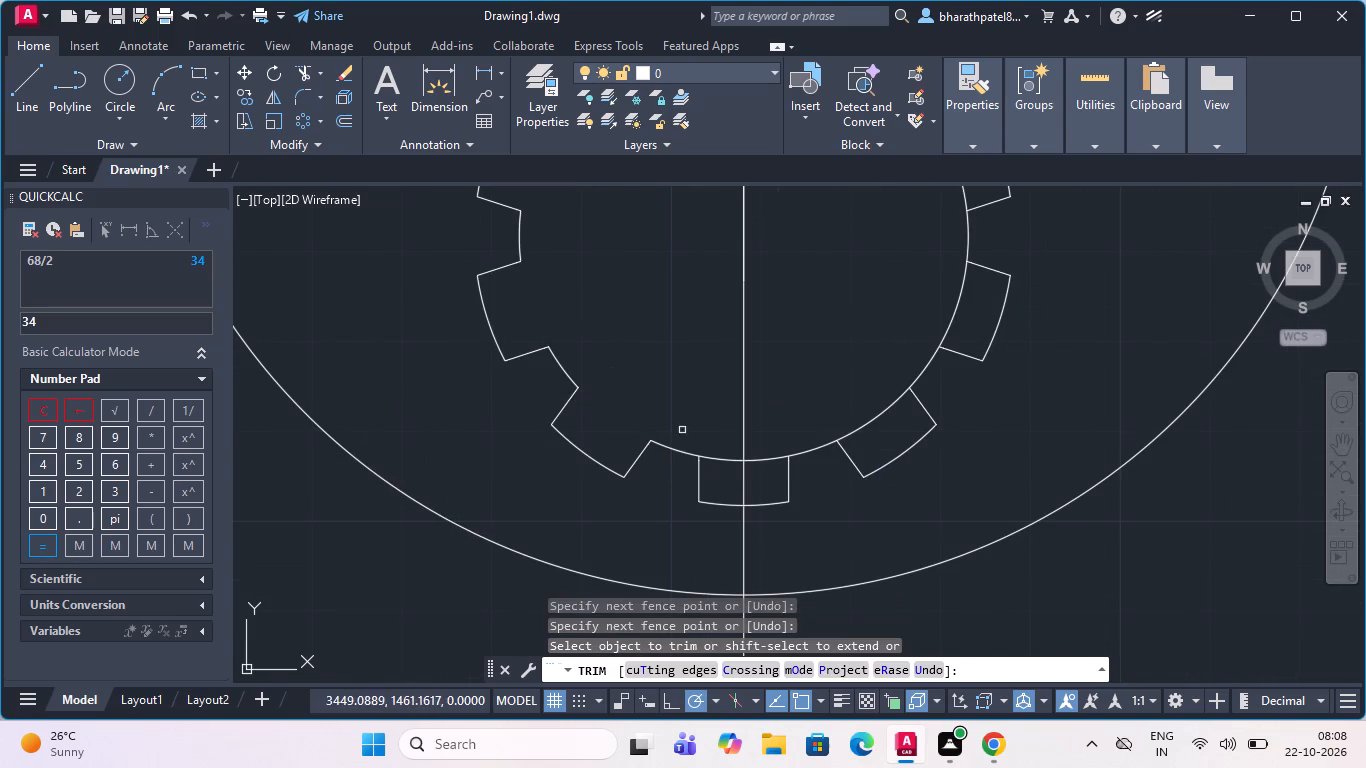
Trim the bore circle inside the bottom slot on both sides of the centre line, and inside the three lower slots on the right.
{"action": "left_click", "coordinate": [709, 474]}
{"action": "left_click", "coordinate": [710, 438]}
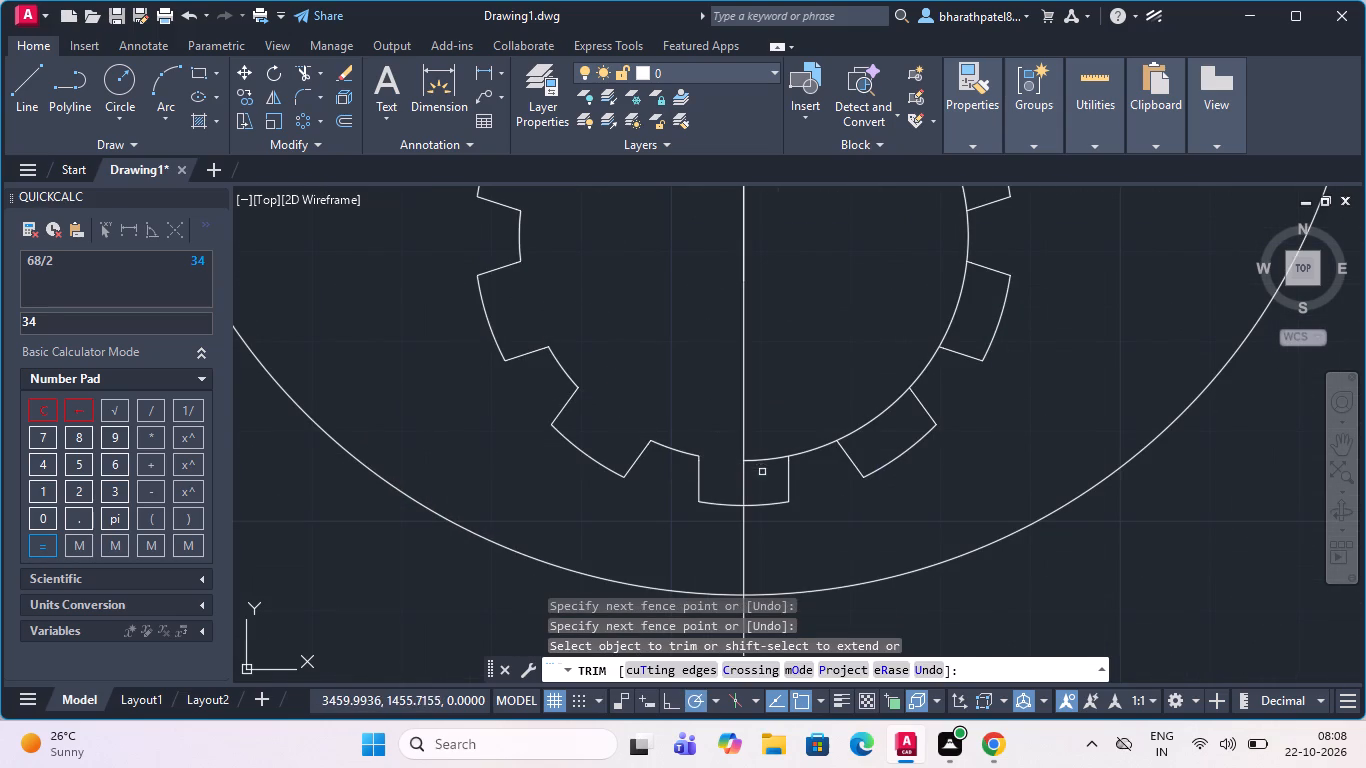
{"action": "left_click", "coordinate": [762, 472]}
{"action": "left_click", "coordinate": [763, 453]}
{"action": "left_click", "coordinate": [860, 431]}
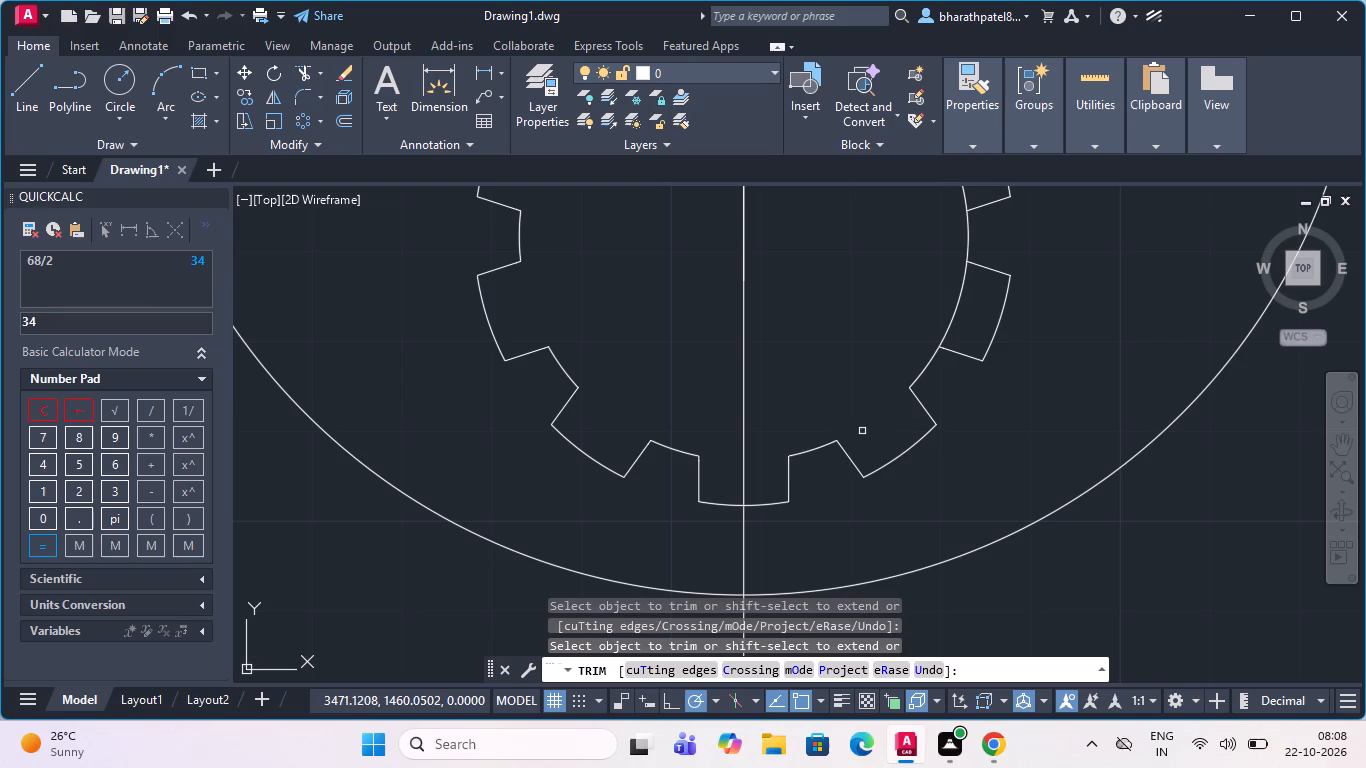
{"action": "scroll", "coordinate": [867, 432], "scroll_direction": "down", "scroll_amount": 1}
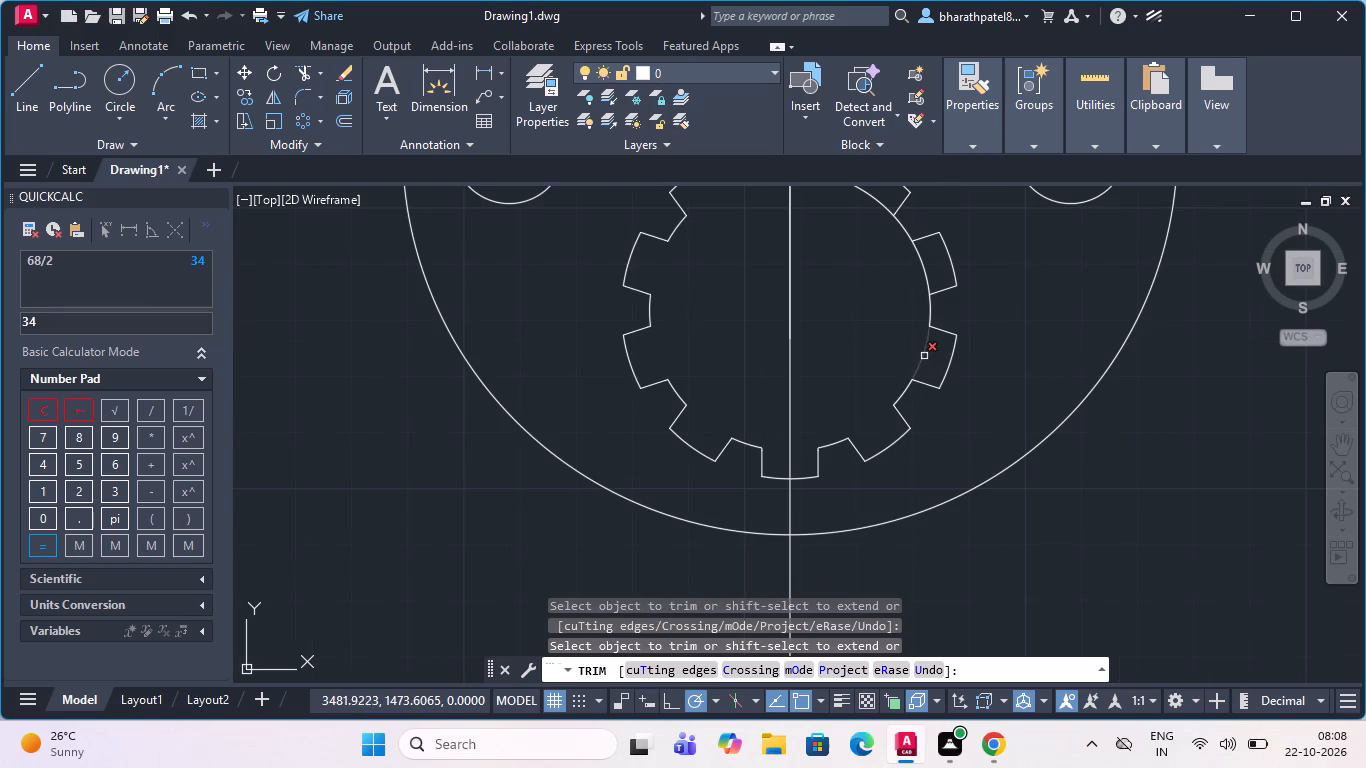
{"action": "left_click", "coordinate": [925, 356]}
{"action": "left_click", "coordinate": [925, 272]}
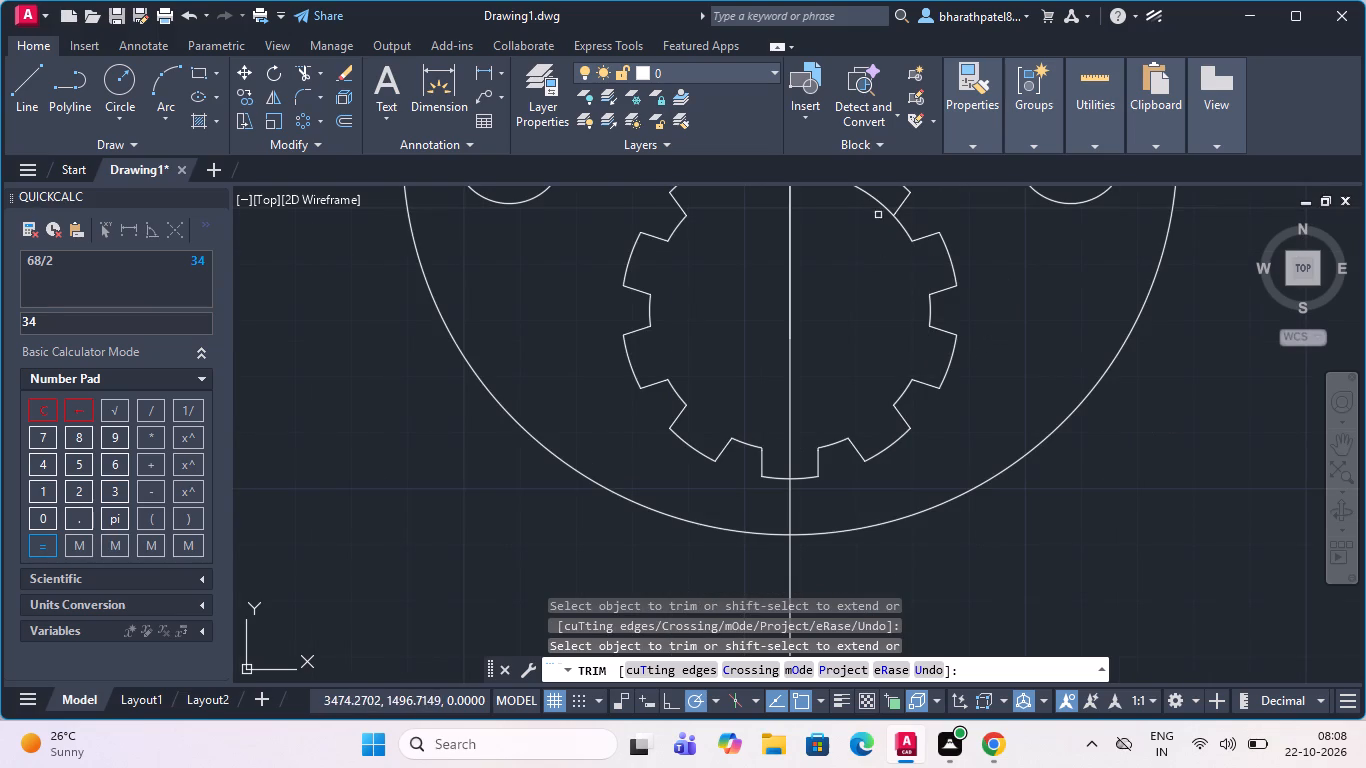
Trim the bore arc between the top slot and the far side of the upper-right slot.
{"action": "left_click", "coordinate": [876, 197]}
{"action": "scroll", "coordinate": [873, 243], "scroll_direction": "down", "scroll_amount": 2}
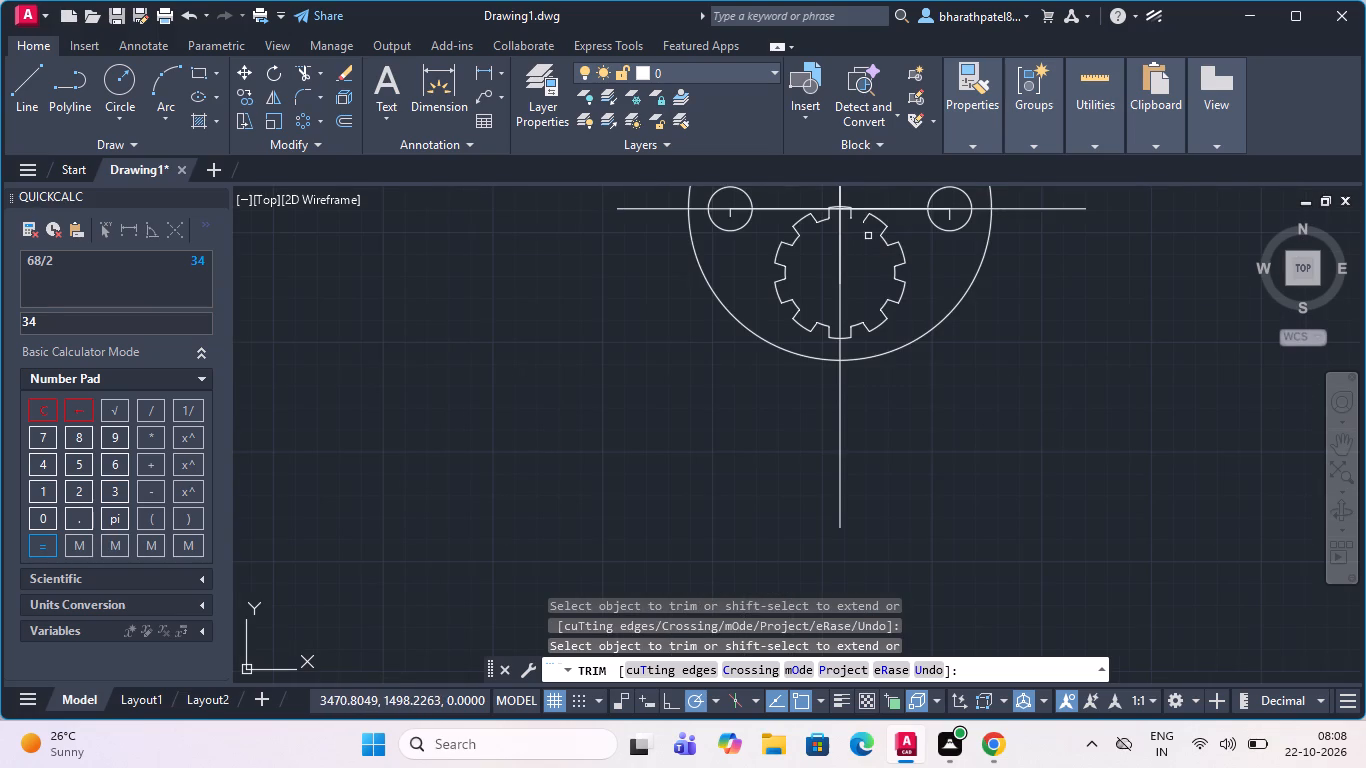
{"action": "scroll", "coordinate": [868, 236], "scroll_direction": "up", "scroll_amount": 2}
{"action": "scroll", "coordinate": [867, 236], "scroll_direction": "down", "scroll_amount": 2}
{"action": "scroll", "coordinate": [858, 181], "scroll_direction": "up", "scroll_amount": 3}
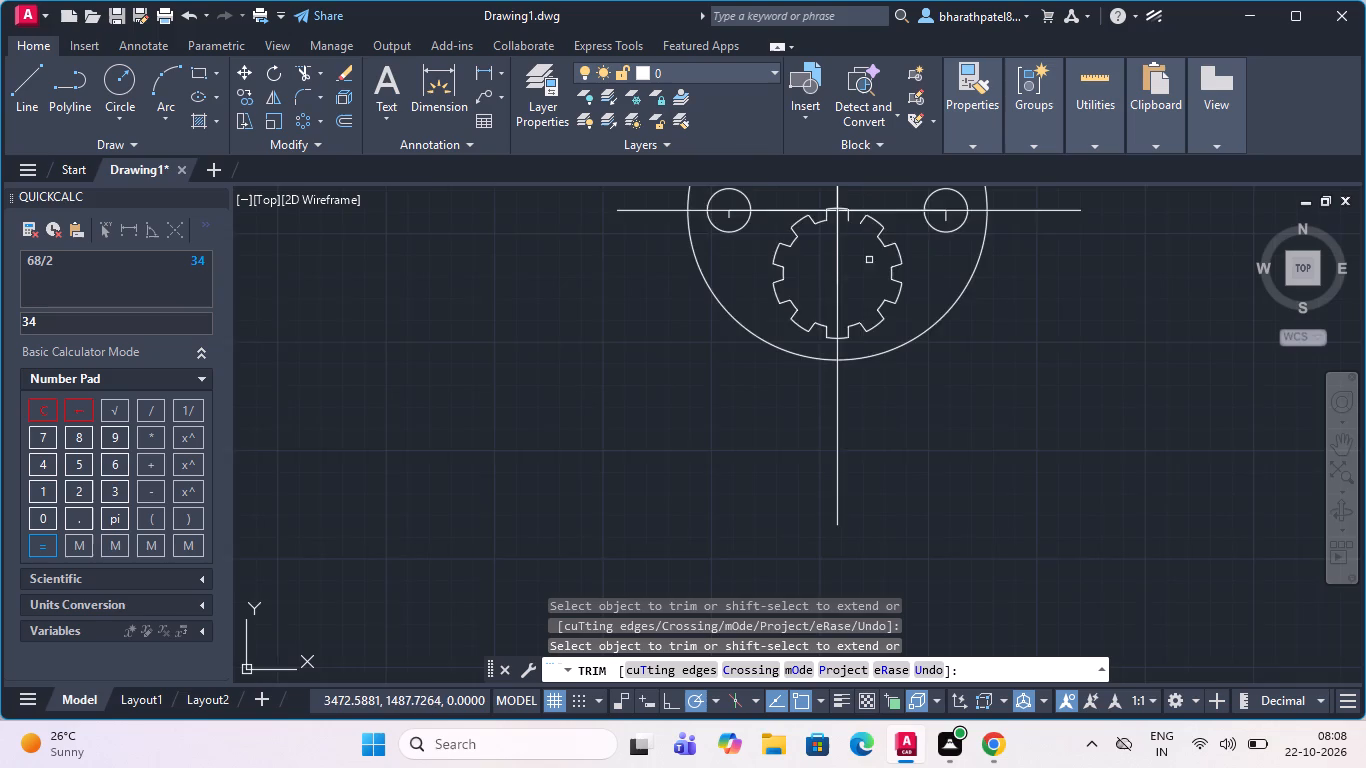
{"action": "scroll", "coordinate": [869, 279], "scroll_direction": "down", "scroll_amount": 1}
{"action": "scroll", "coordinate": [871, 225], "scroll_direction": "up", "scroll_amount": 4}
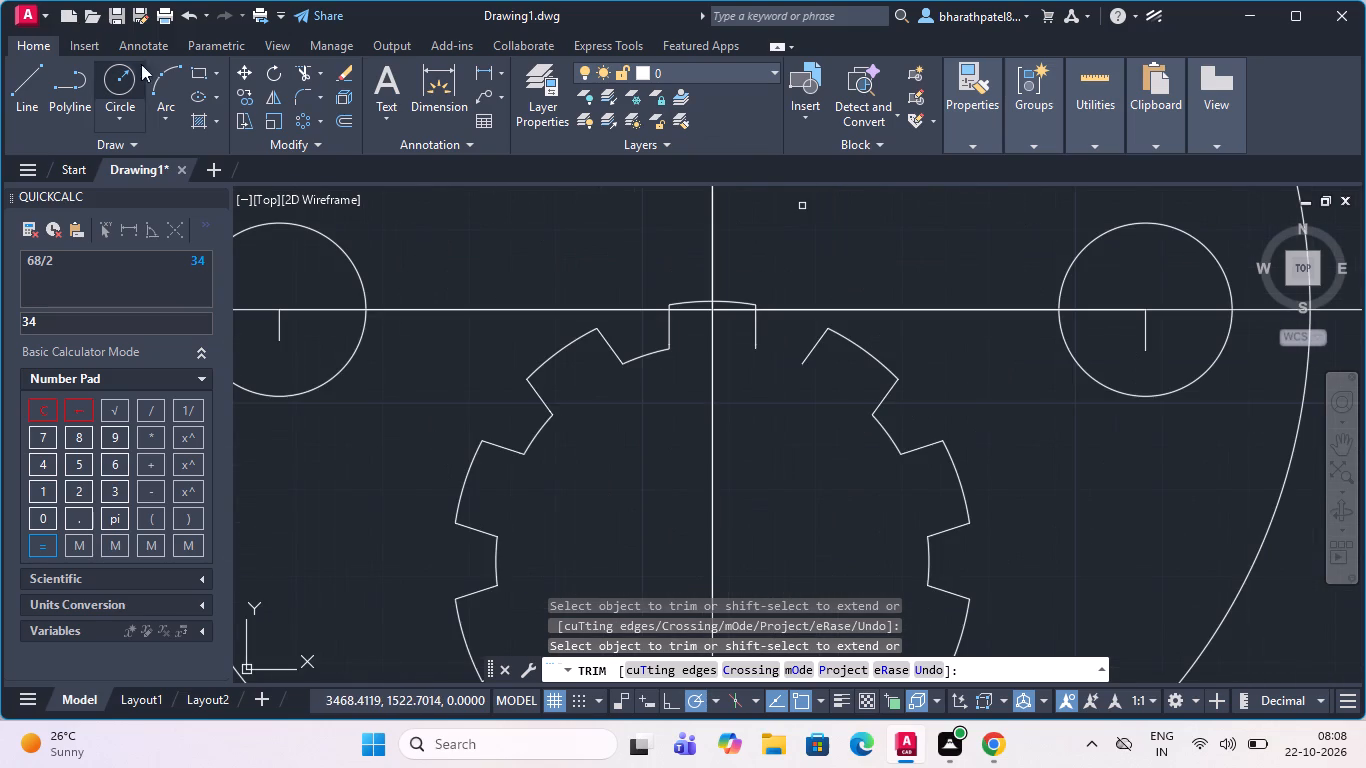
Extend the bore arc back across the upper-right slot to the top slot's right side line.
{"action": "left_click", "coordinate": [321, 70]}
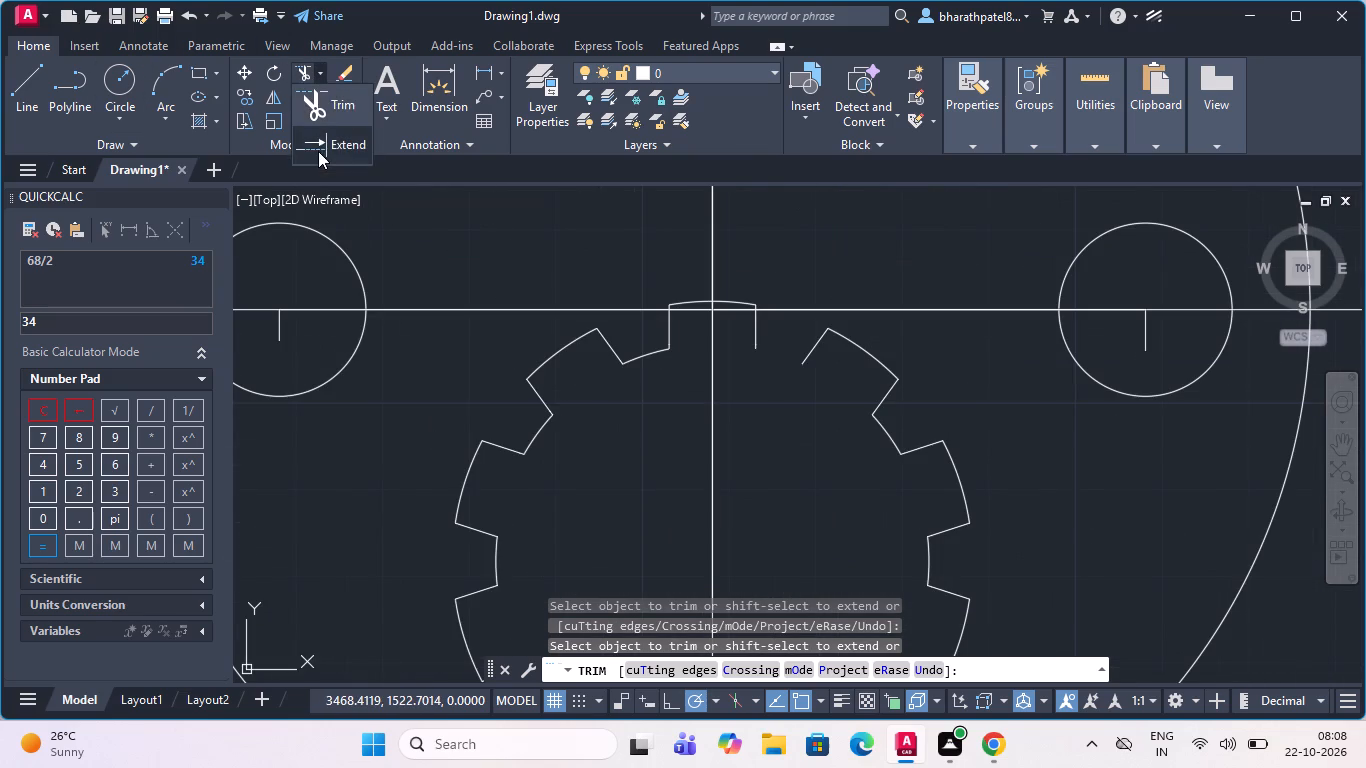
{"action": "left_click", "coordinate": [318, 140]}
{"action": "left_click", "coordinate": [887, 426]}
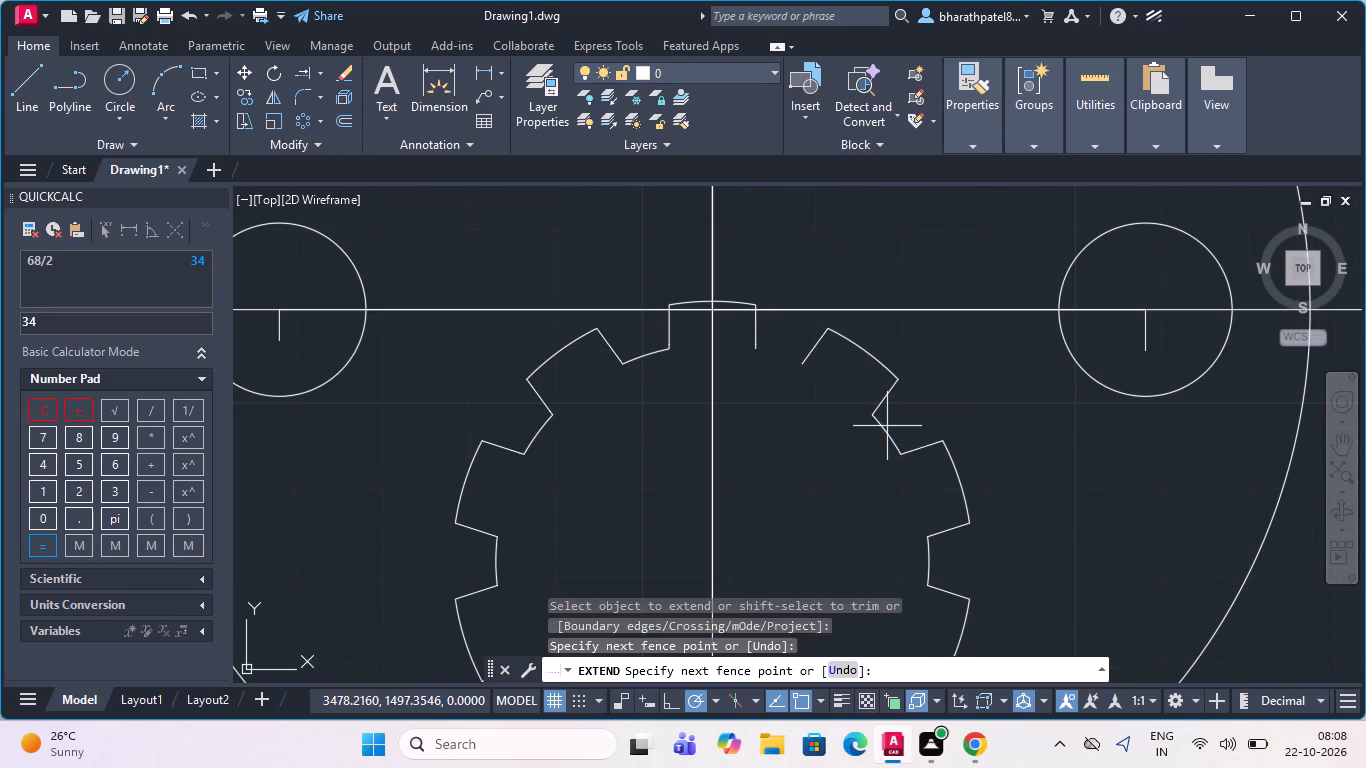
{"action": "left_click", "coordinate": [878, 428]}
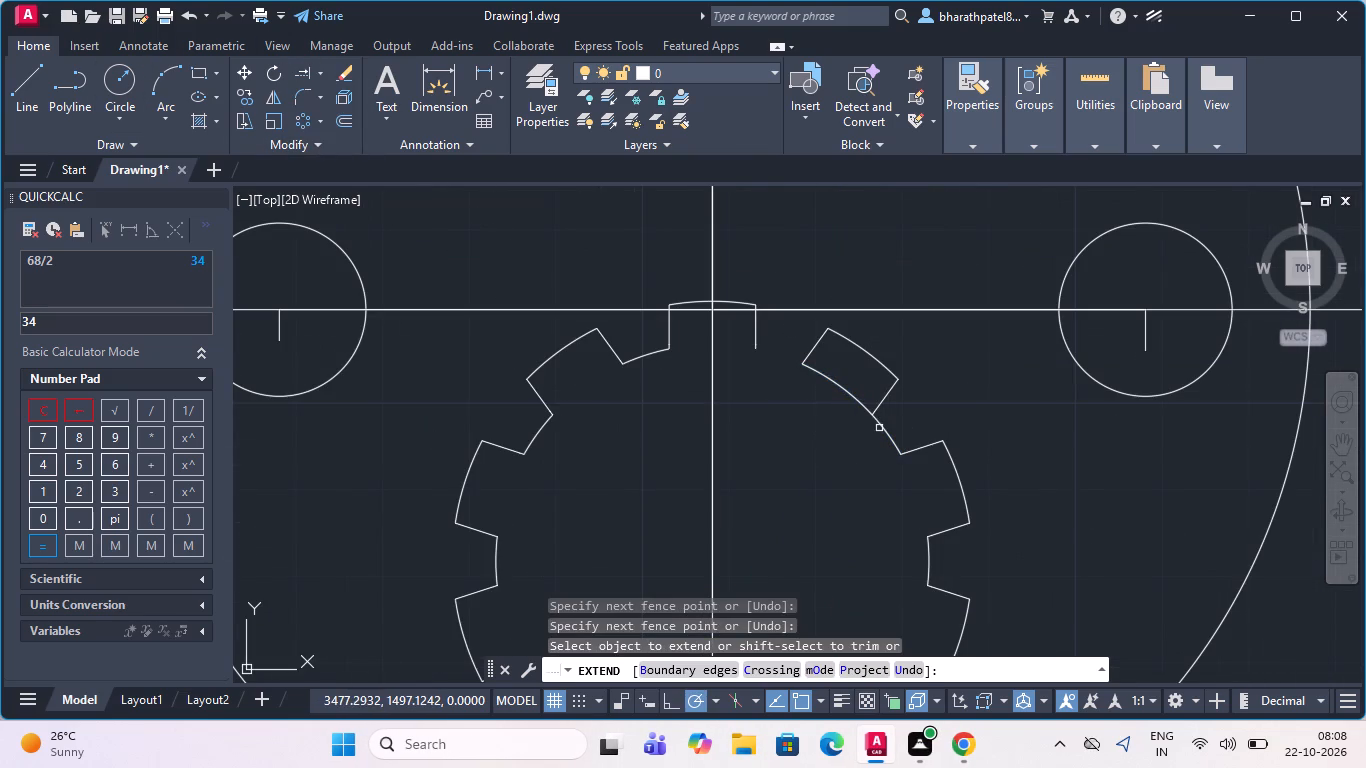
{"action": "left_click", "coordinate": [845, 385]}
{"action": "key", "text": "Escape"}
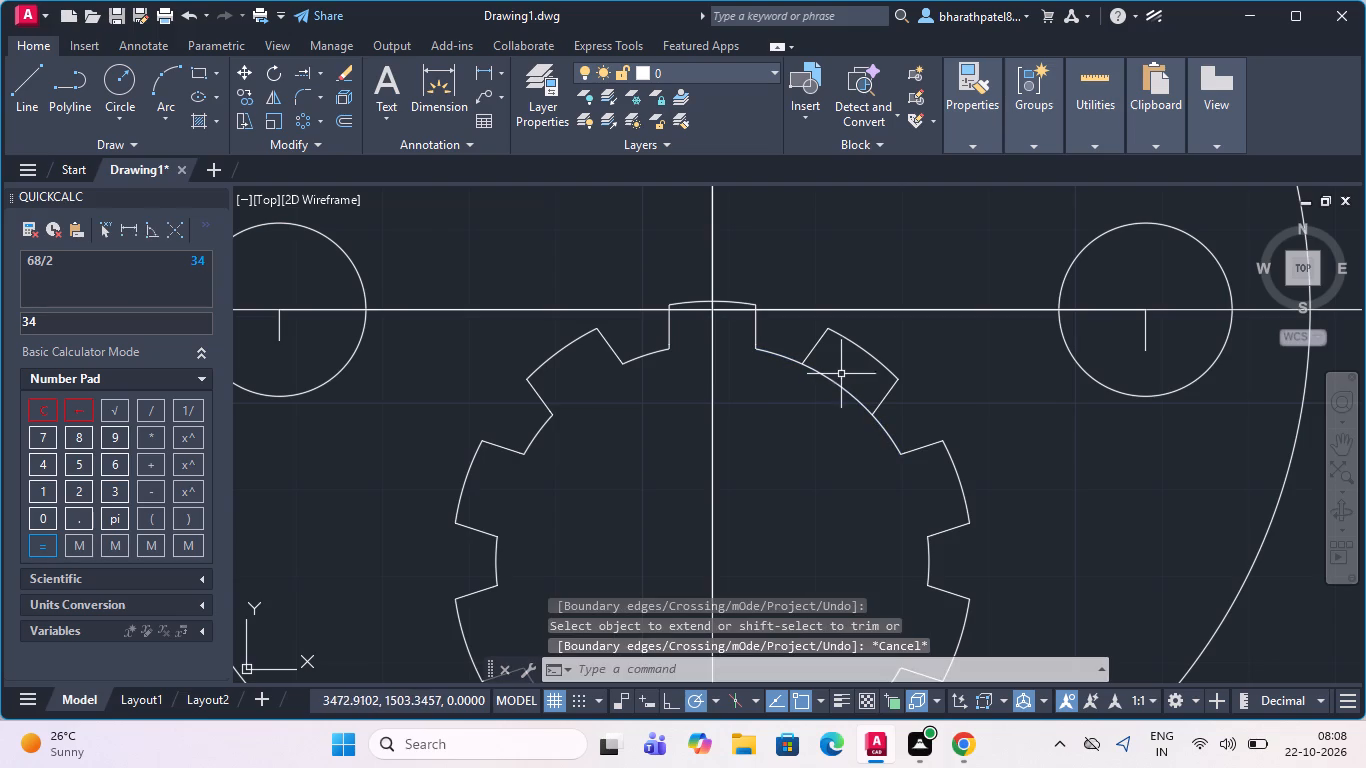
Trim only the portion of the bore arc that lies inside the upper-right slot.
{"action": "left_click", "coordinate": [320, 70]}
{"action": "left_click", "coordinate": [318, 98]}
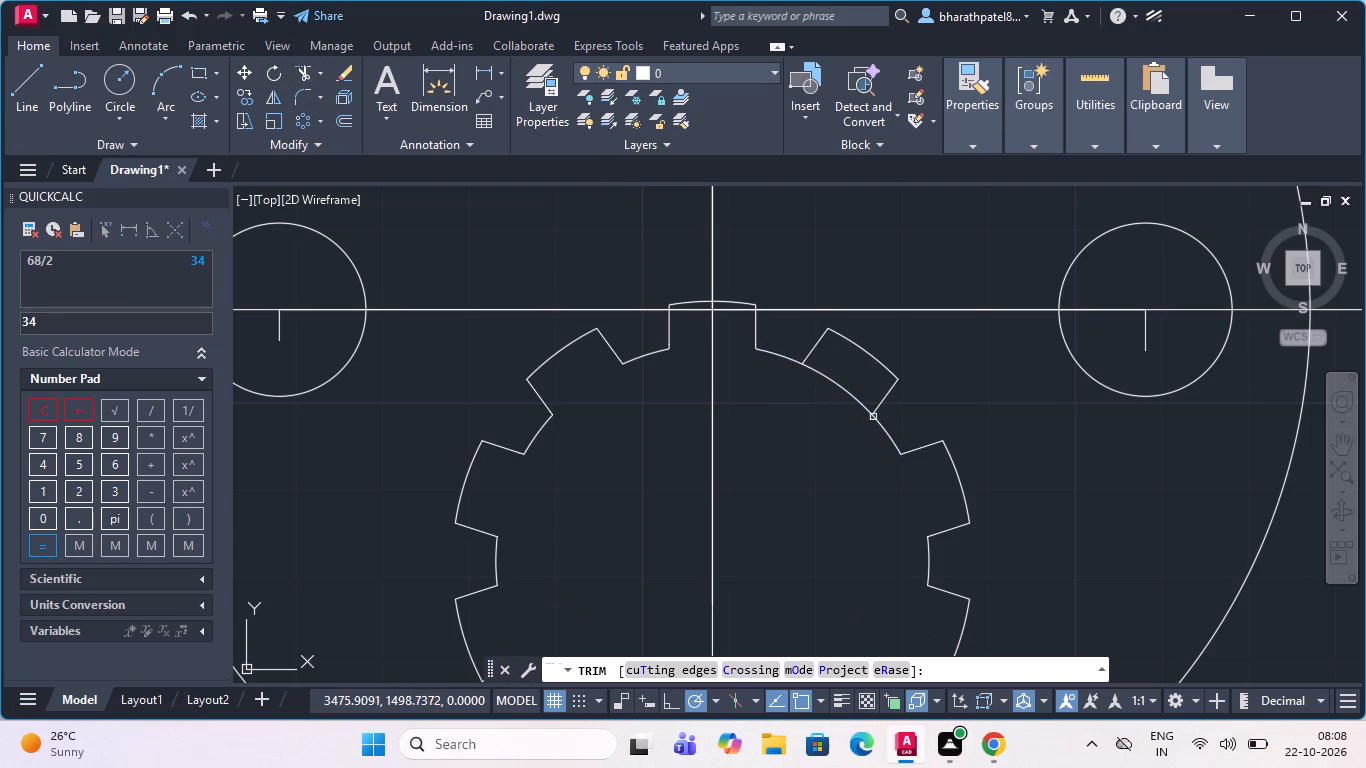
{"action": "left_click", "coordinate": [857, 398]}
{"action": "scroll", "coordinate": [822, 376], "scroll_direction": "down", "scroll_amount": 2}
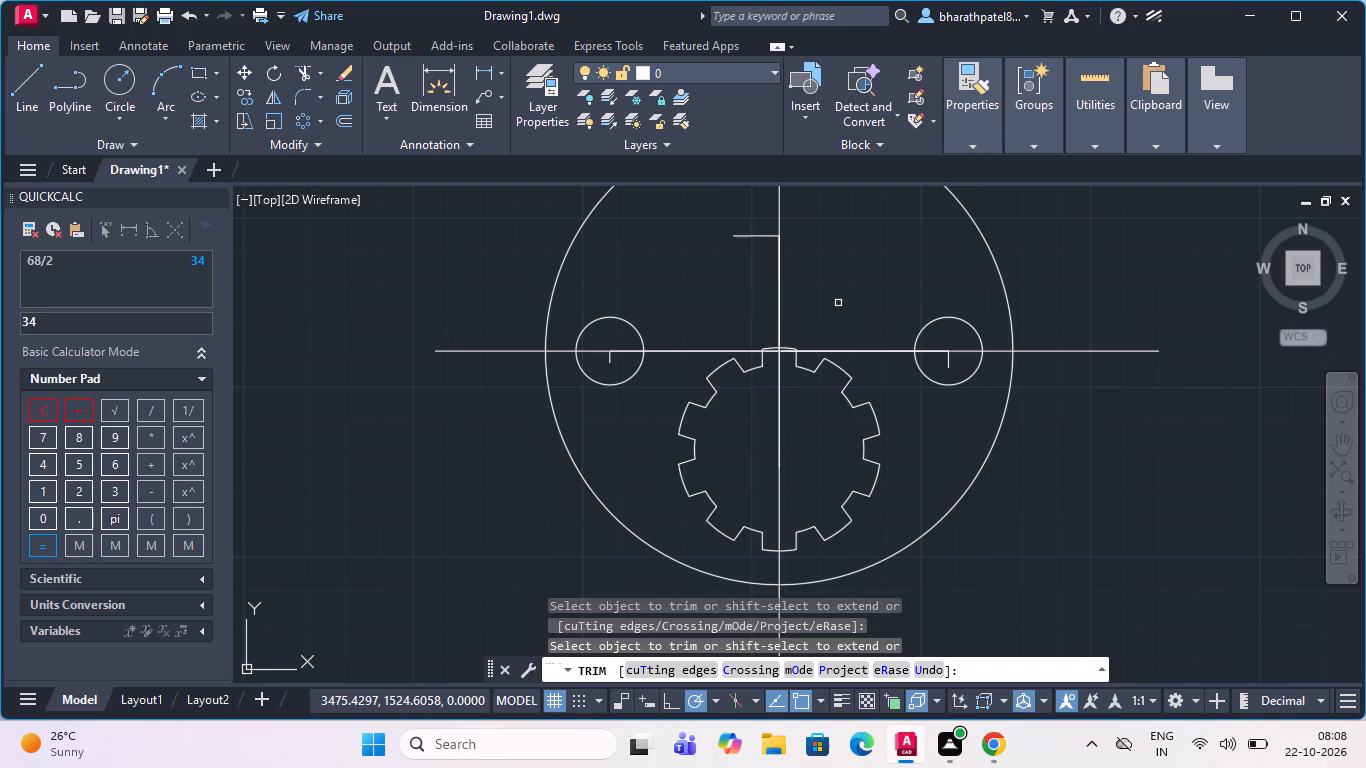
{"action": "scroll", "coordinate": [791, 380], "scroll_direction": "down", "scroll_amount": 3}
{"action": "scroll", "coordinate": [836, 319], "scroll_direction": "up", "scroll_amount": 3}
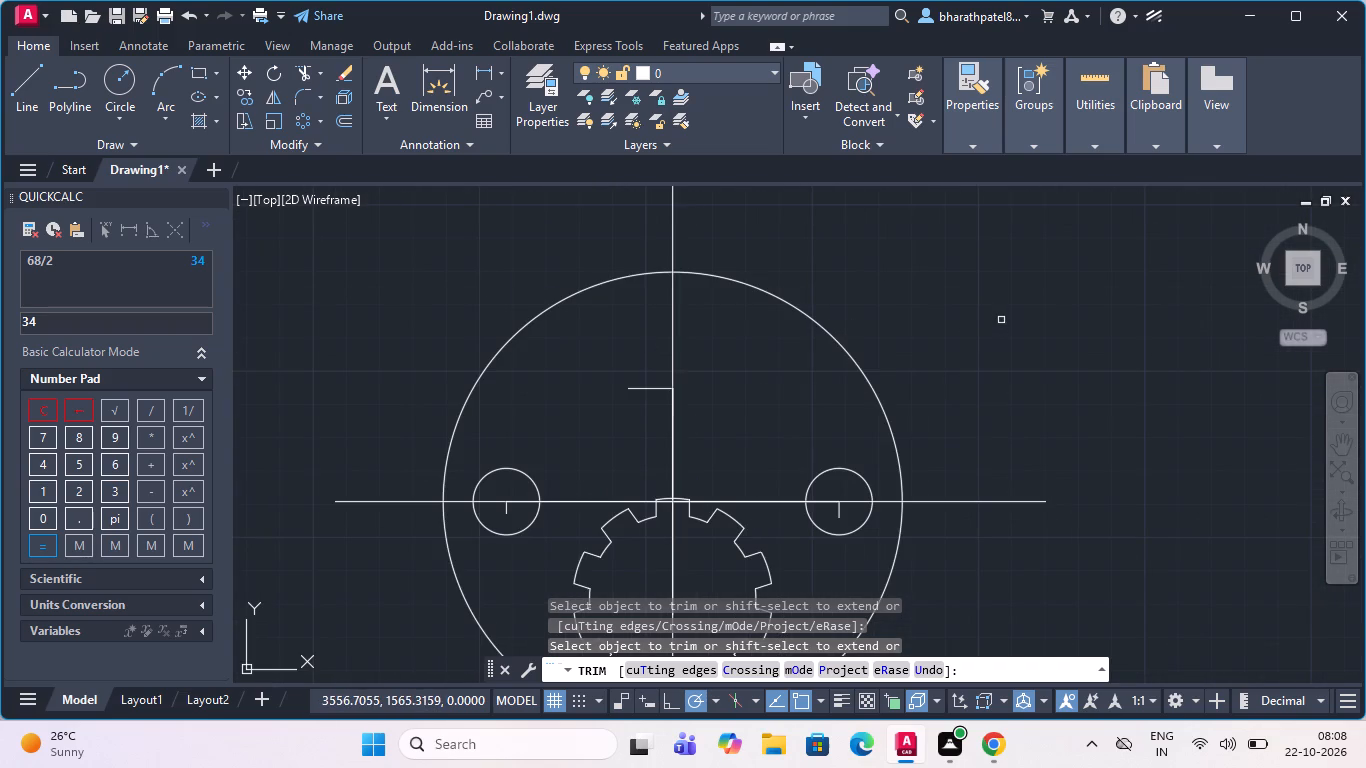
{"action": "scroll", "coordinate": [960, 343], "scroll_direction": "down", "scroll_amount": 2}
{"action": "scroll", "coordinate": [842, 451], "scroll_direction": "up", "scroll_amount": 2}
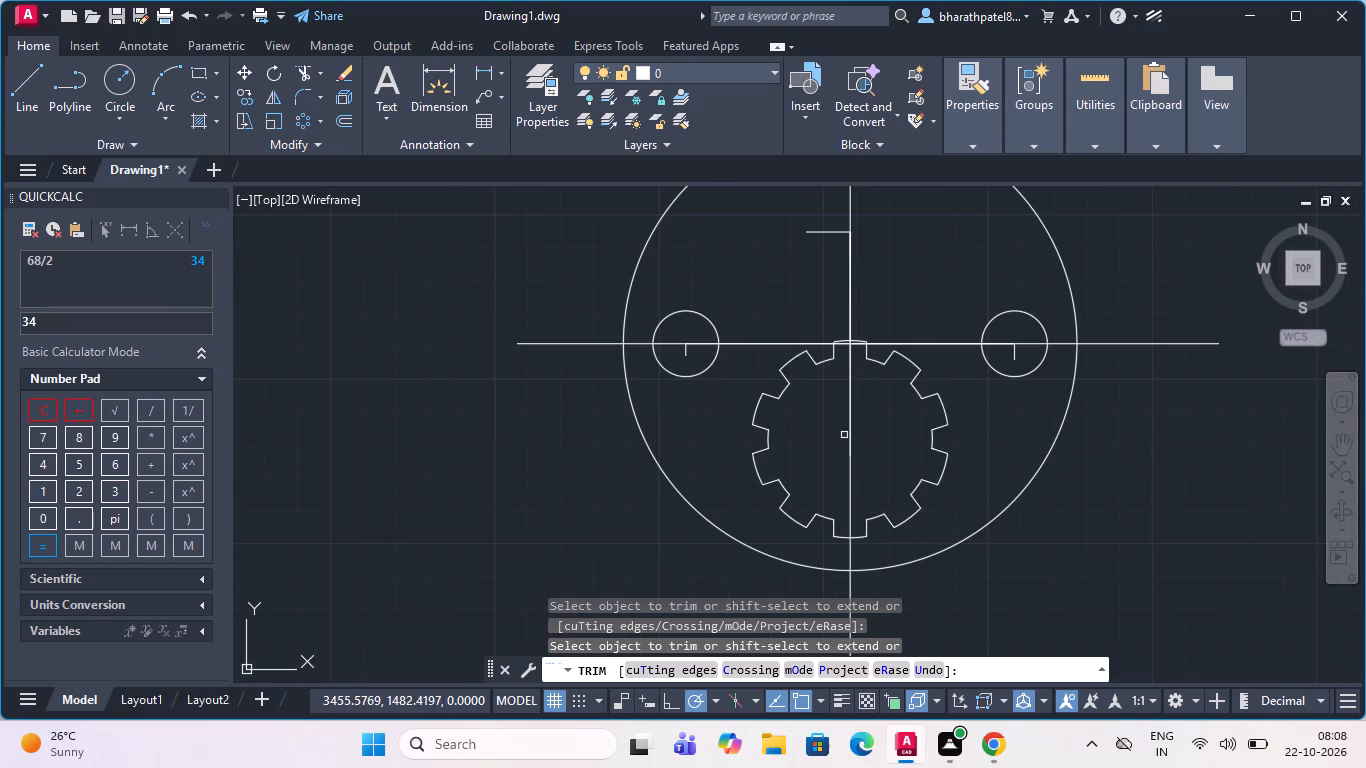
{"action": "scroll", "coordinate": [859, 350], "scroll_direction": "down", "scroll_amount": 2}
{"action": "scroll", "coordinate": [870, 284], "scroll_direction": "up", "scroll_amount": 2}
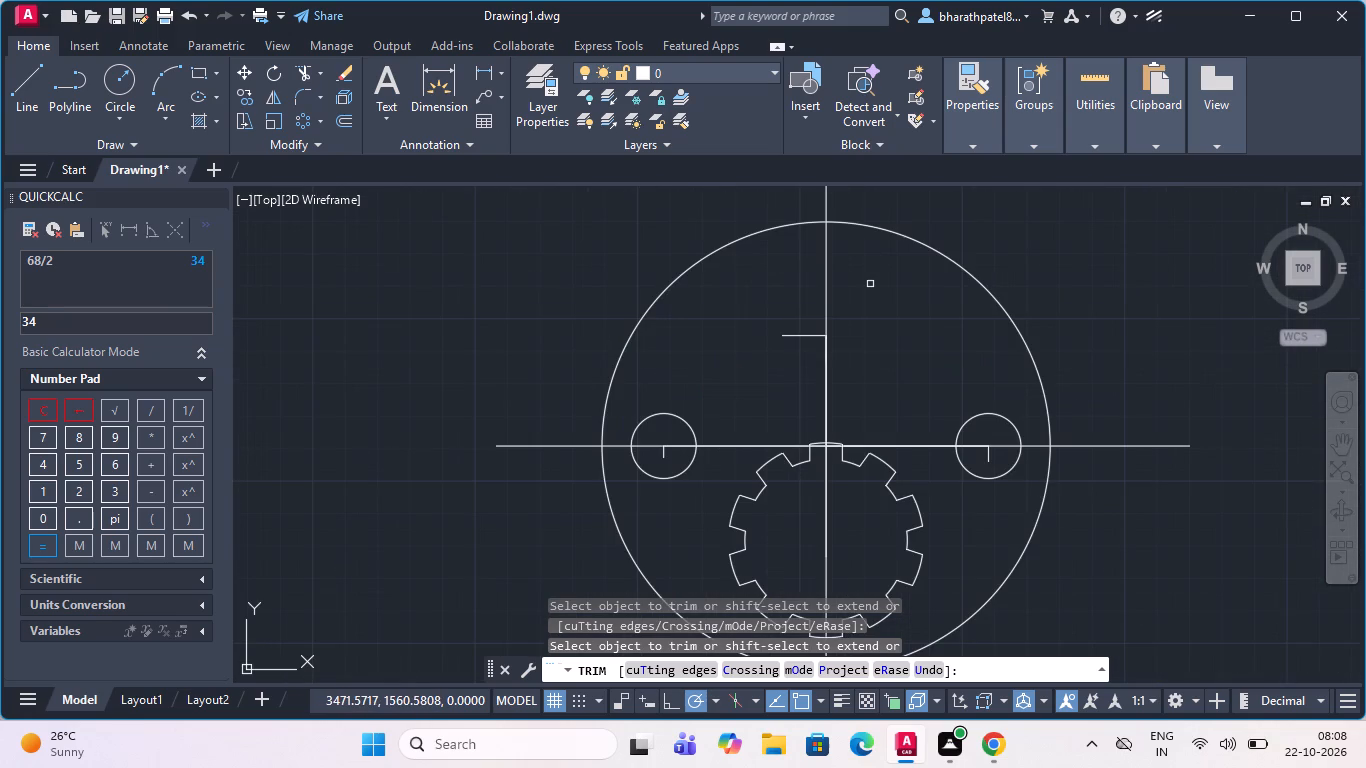
Draw a circle of radius 35 centred on the slotted bore's centre.
{"action": "scroll", "coordinate": [870, 286], "scroll_direction": "down", "scroll_amount": 1}
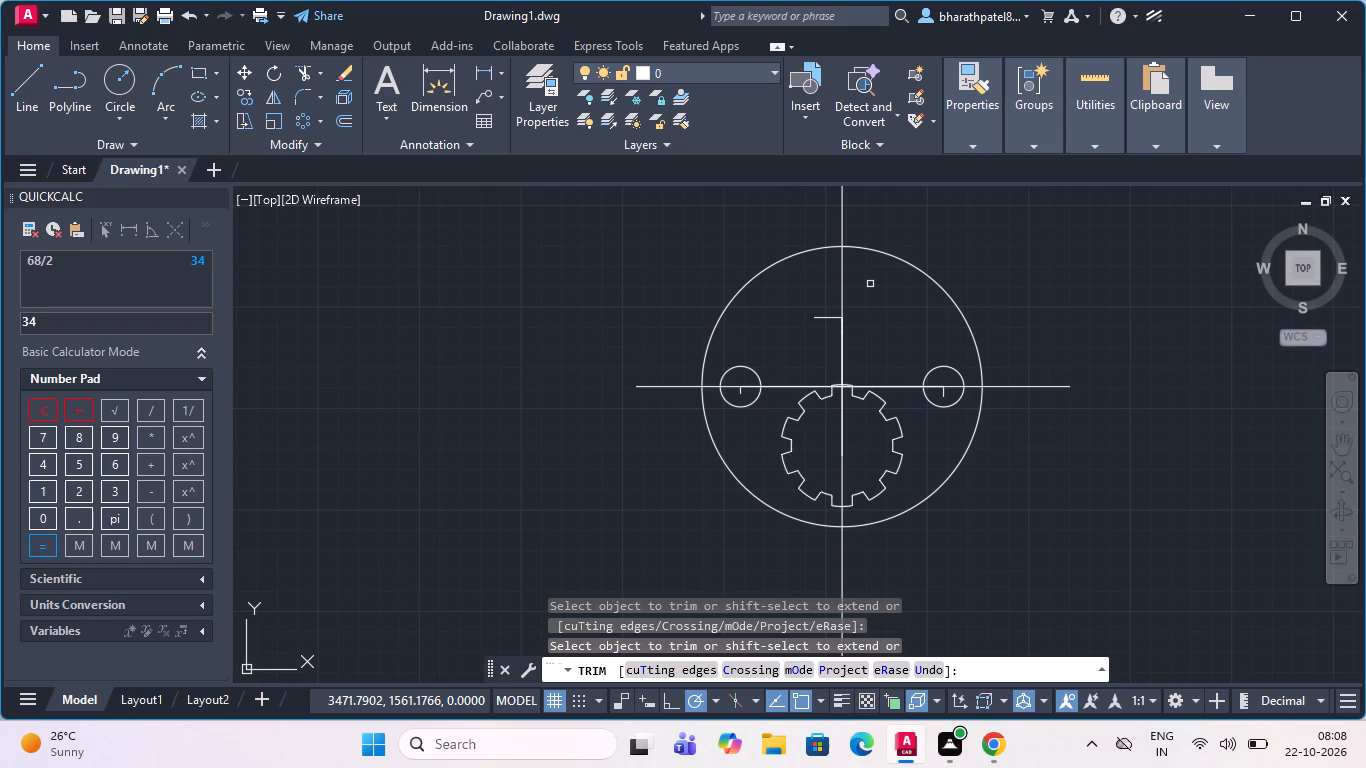
{"action": "left_click", "coordinate": [129, 88]}
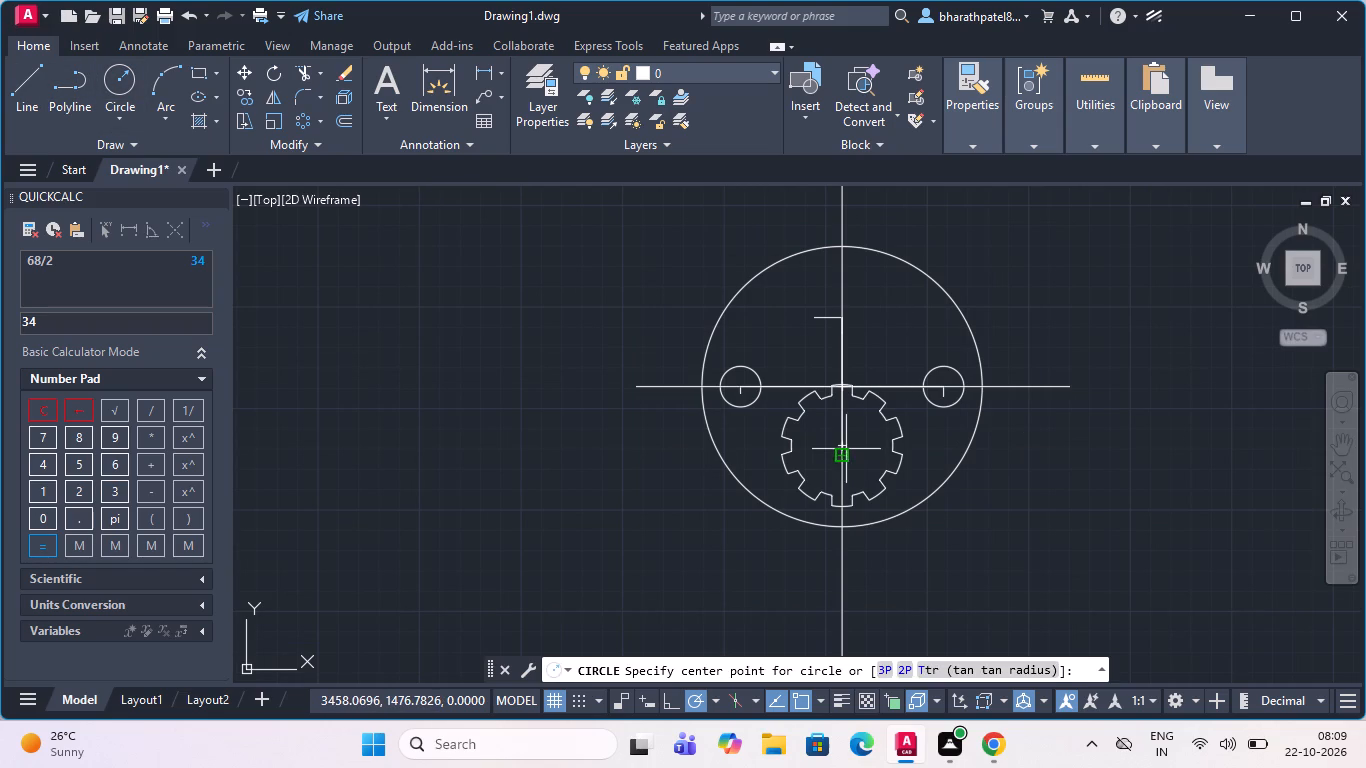
{"action": "scroll", "coordinate": [848, 442], "scroll_direction": "up", "scroll_amount": 4}
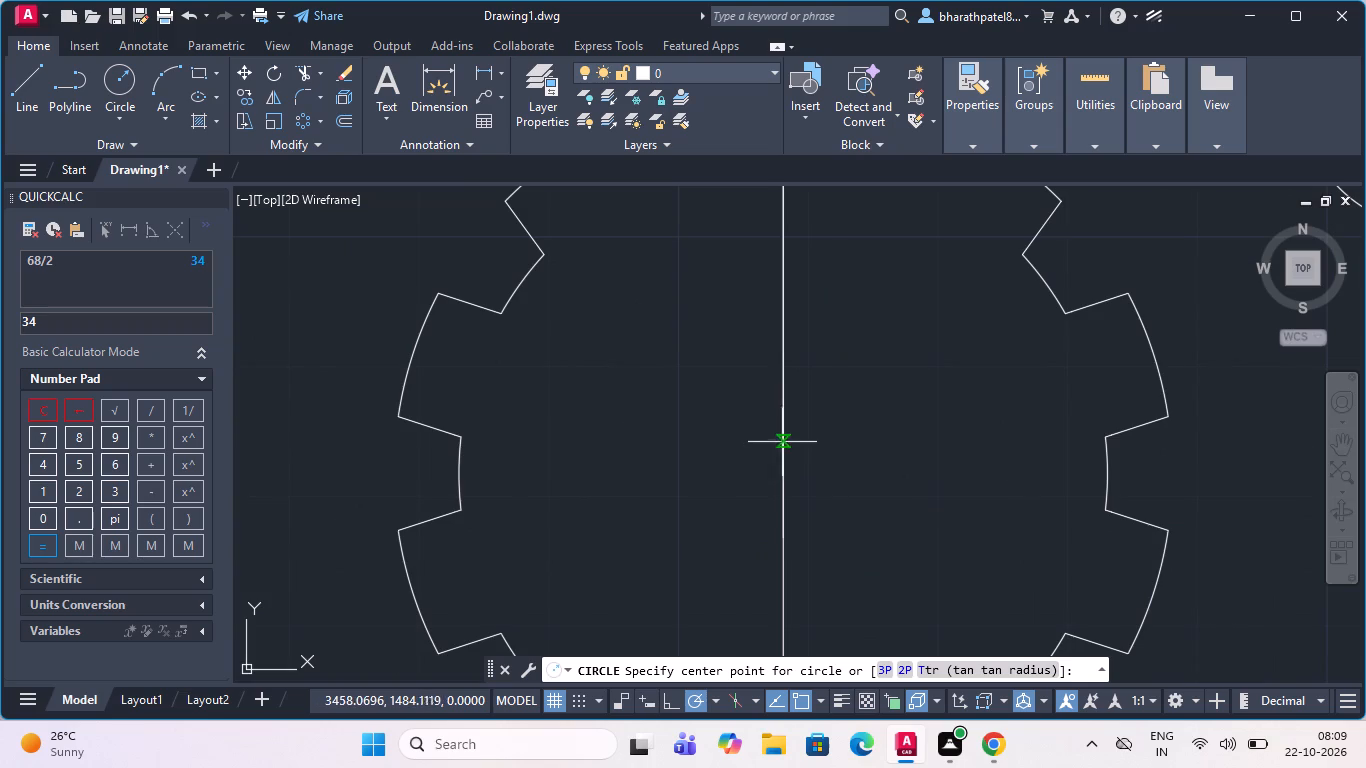
{"action": "scroll", "coordinate": [784, 437], "scroll_direction": "down", "scroll_amount": 4}
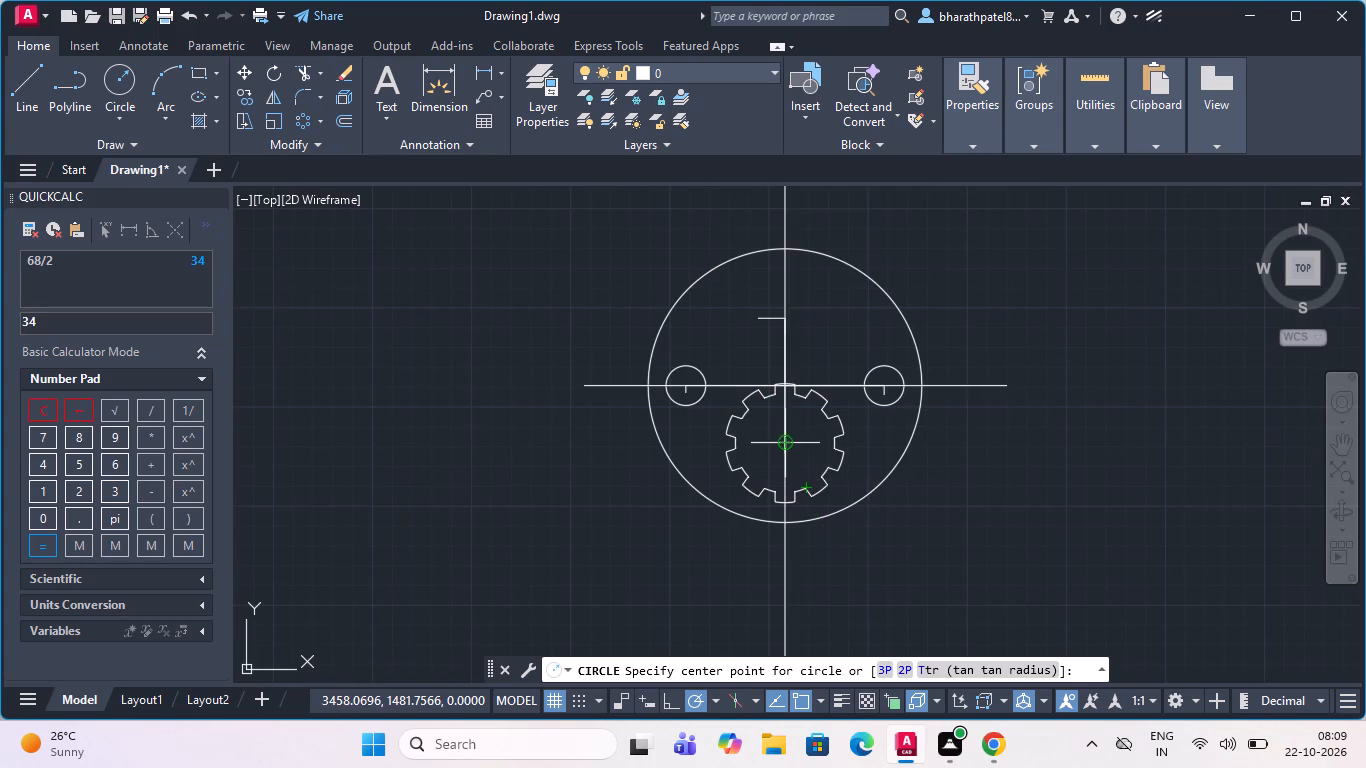
{"action": "left_click", "coordinate": [790, 442]}
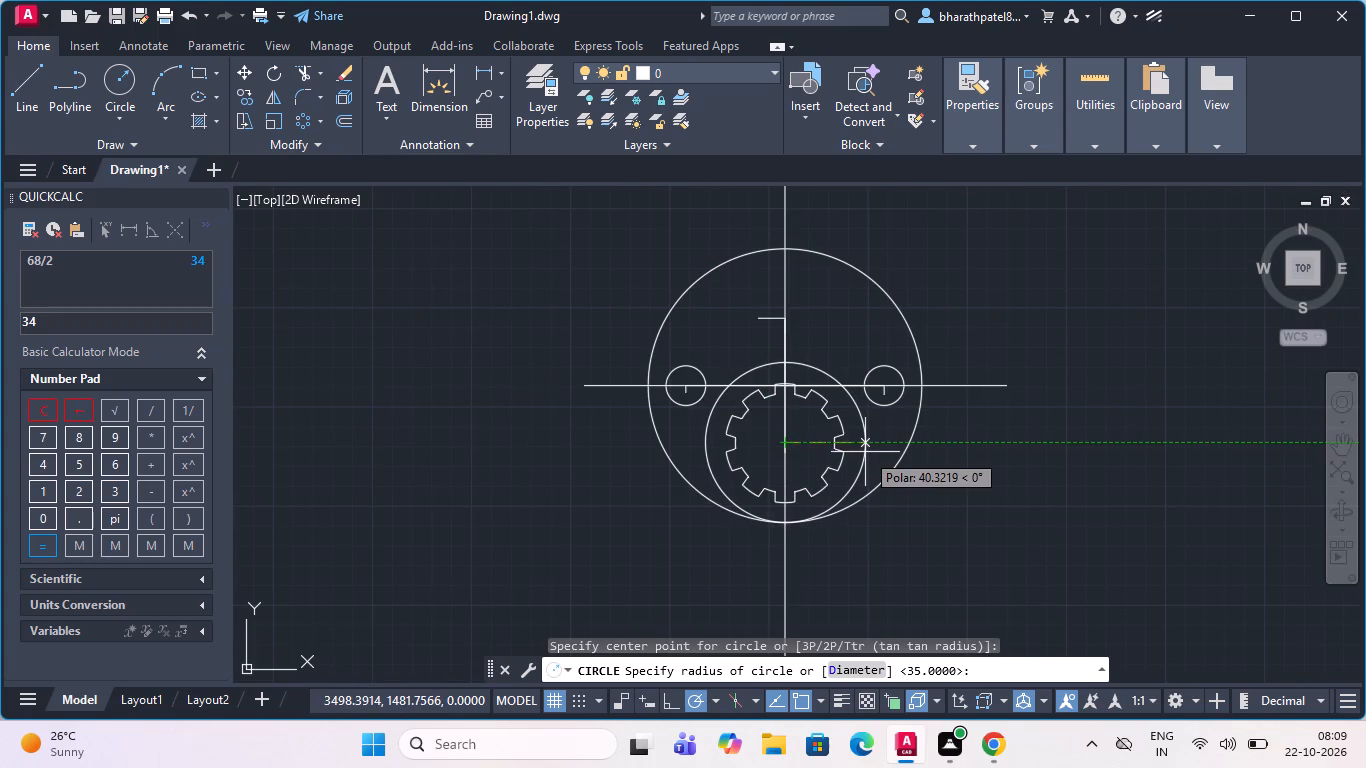
{"action": "type", "text": "35"}
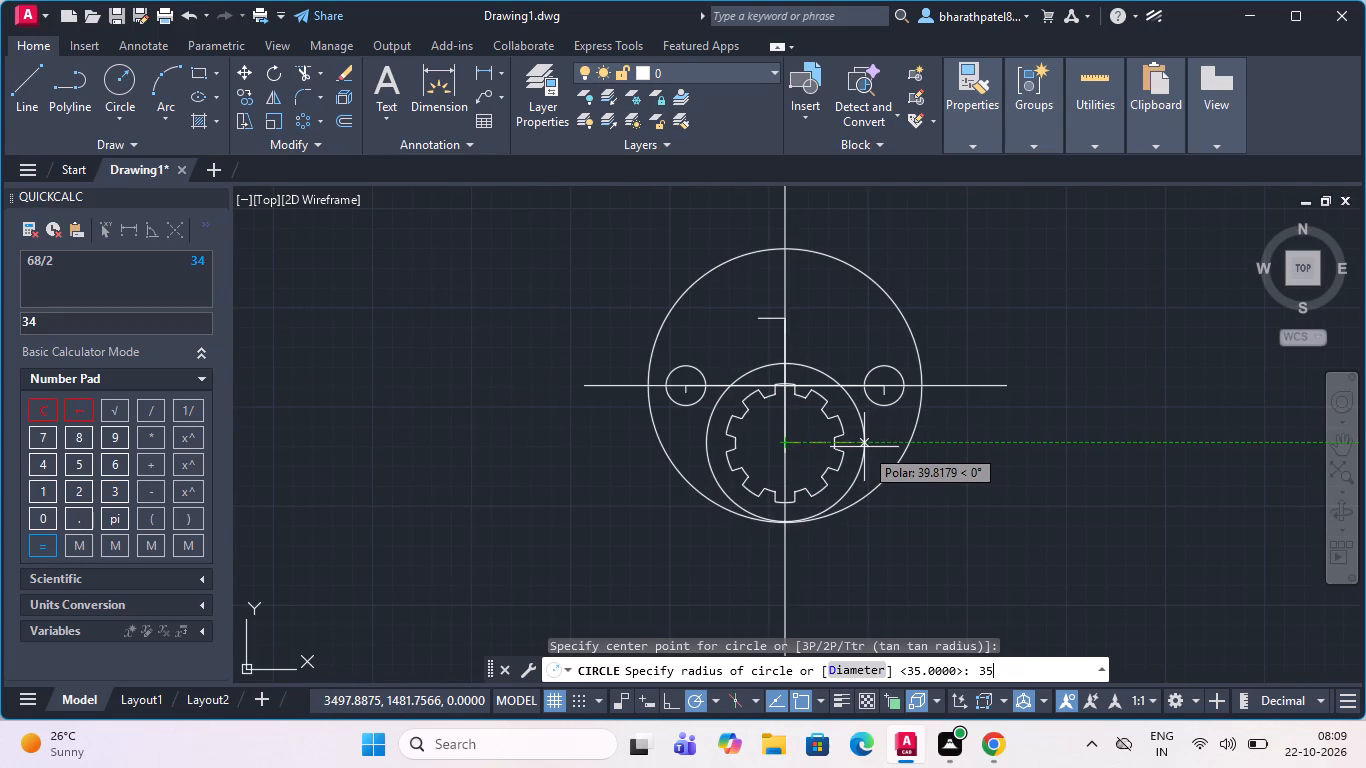
{"action": "key", "text": "Return"}
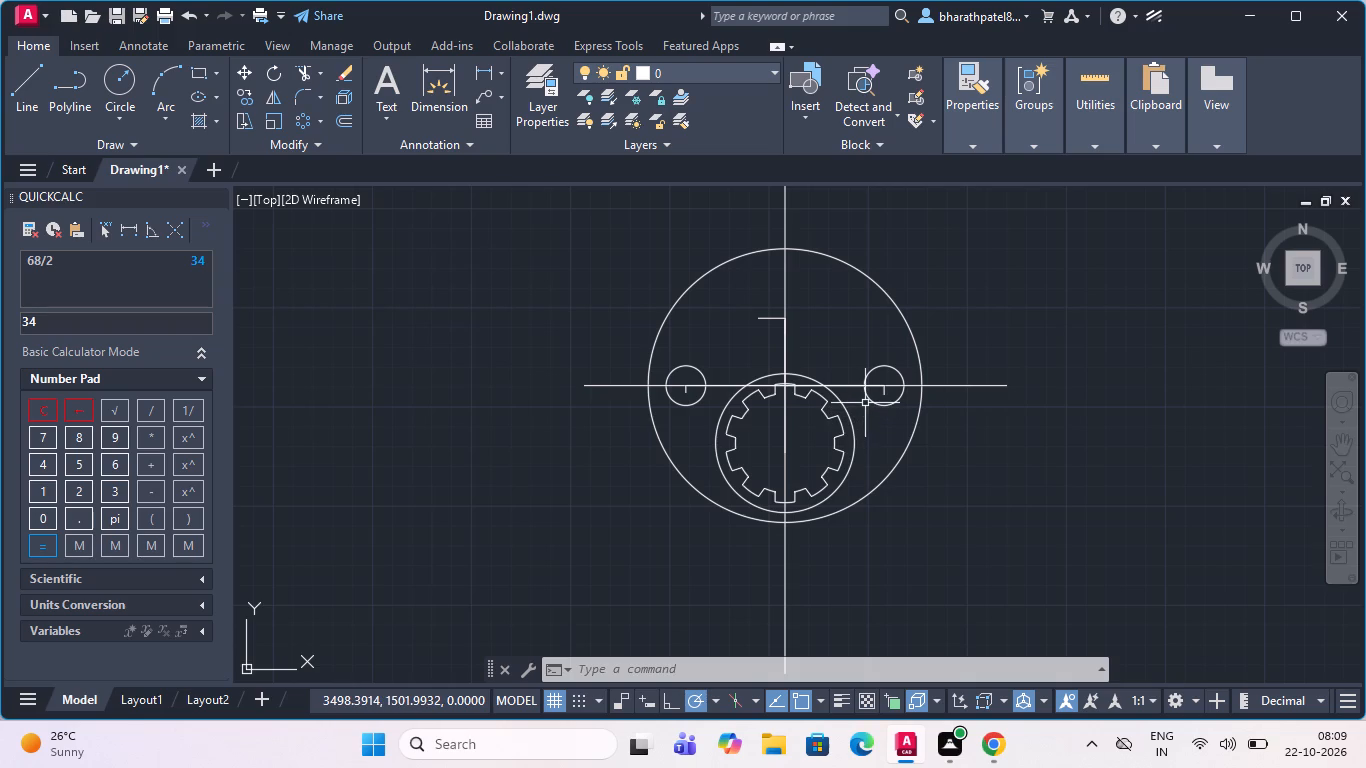
Draw a horizontal centre line from the bore centre as two lines, about 115 long to the right and about 81 long to the left.
{"action": "left_click", "coordinate": [126, 111]}
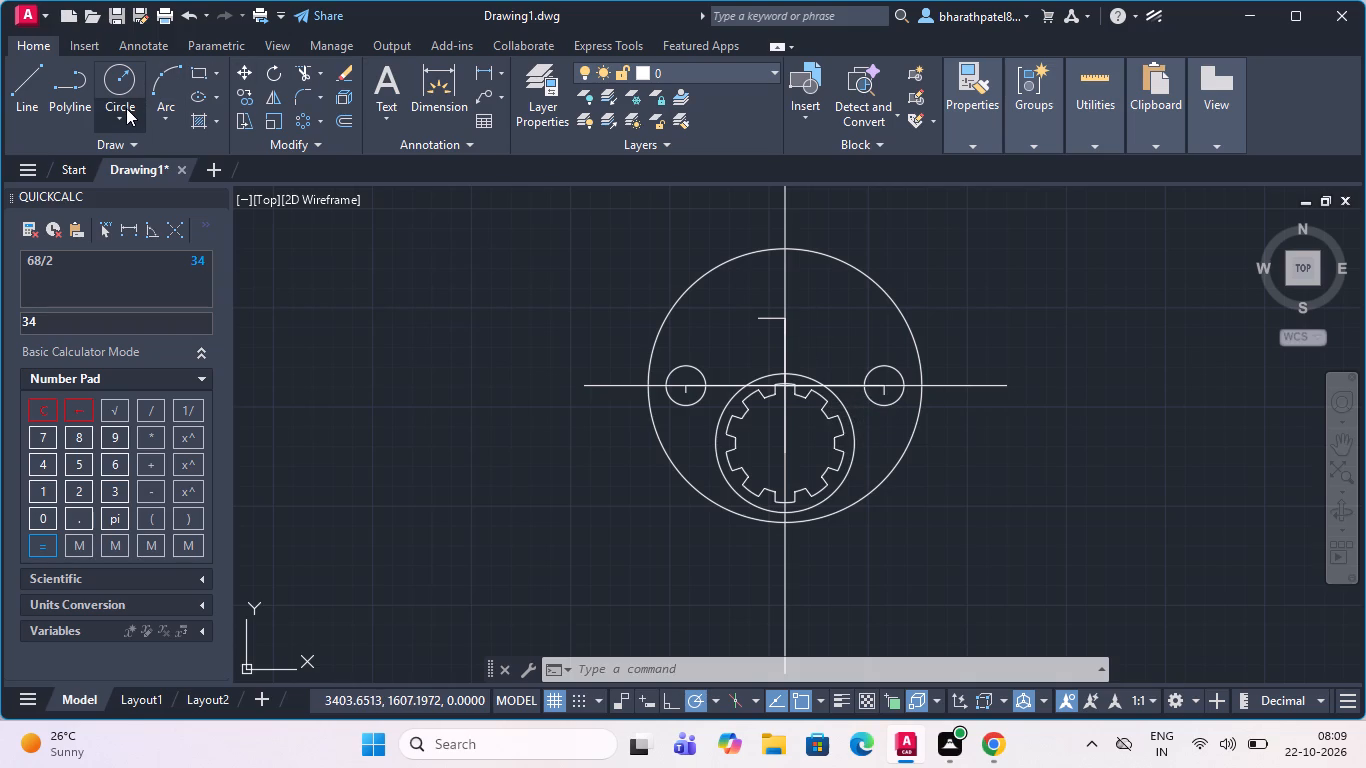
{"action": "left_click", "coordinate": [139, 181]}
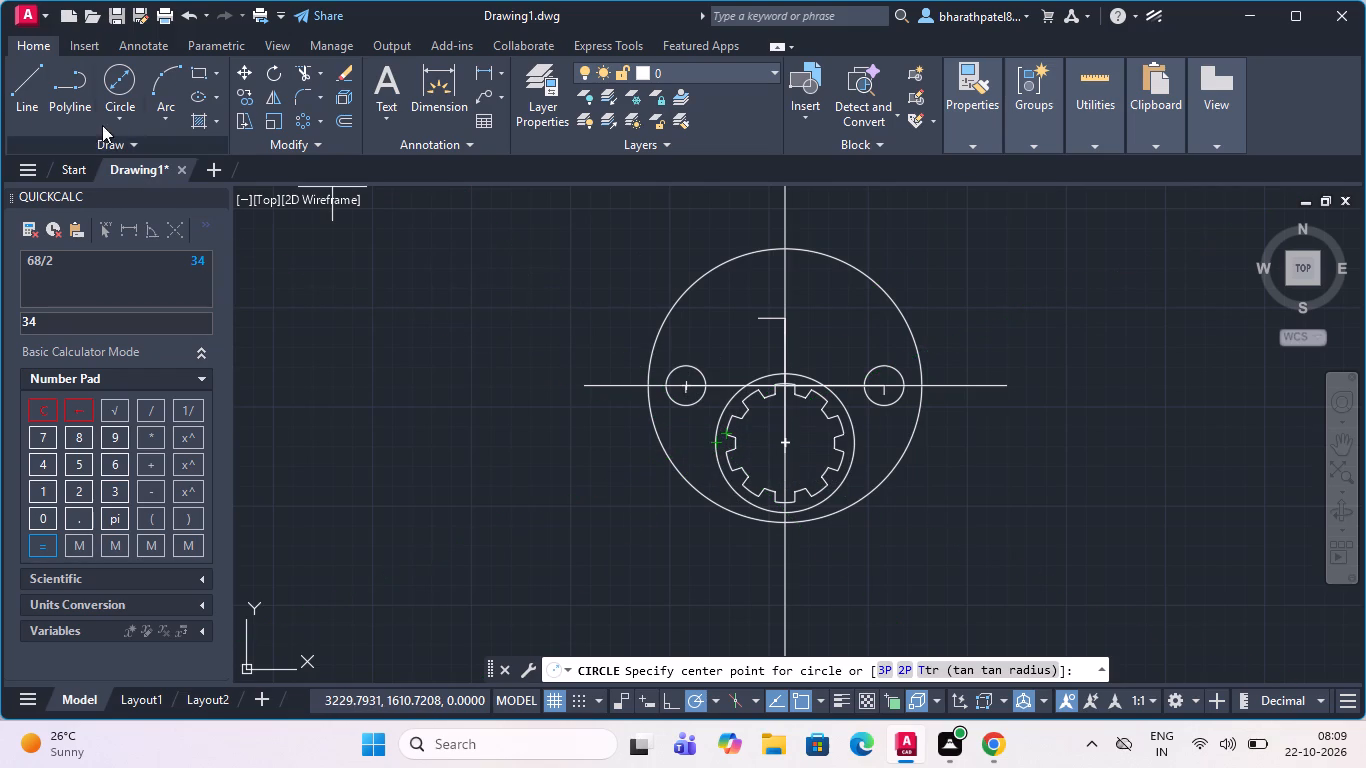
{"action": "left_click", "coordinate": [22, 81]}
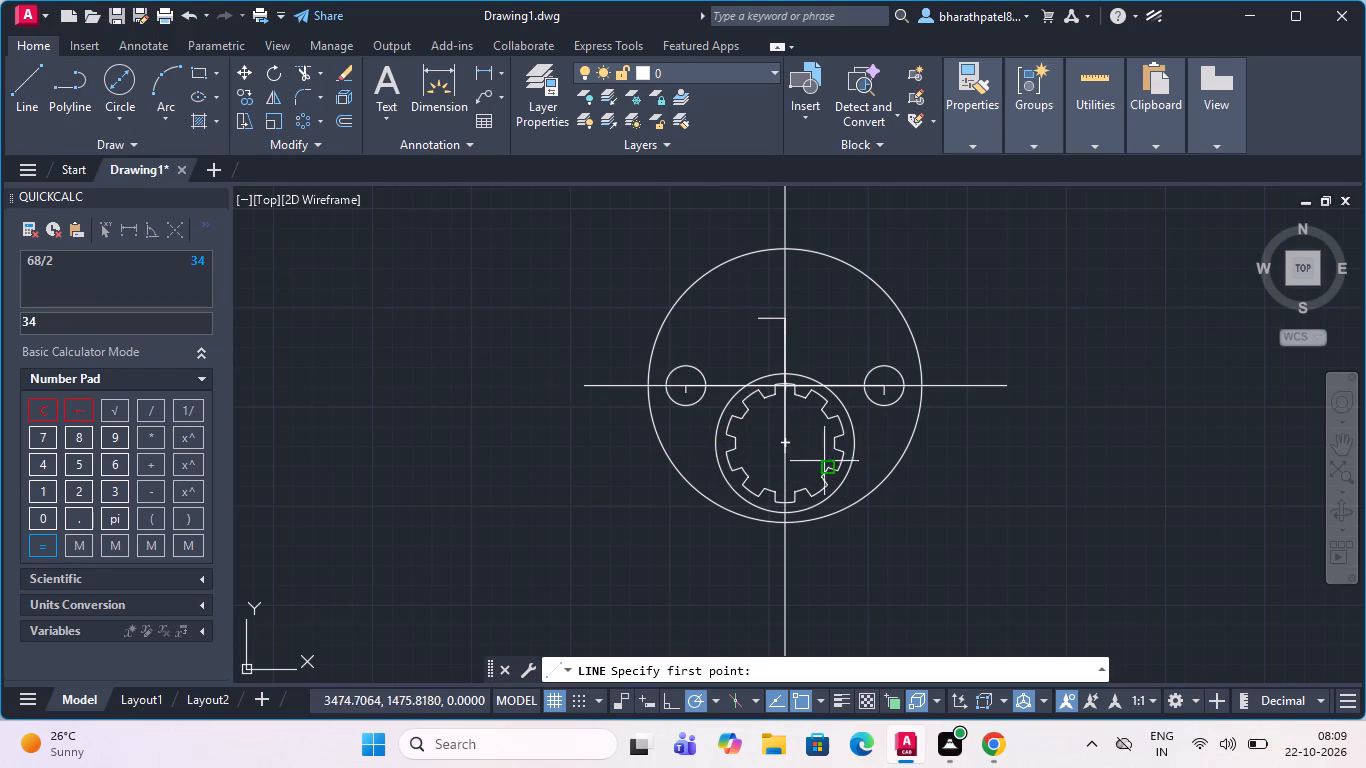
{"action": "left_click", "coordinate": [785, 443]}
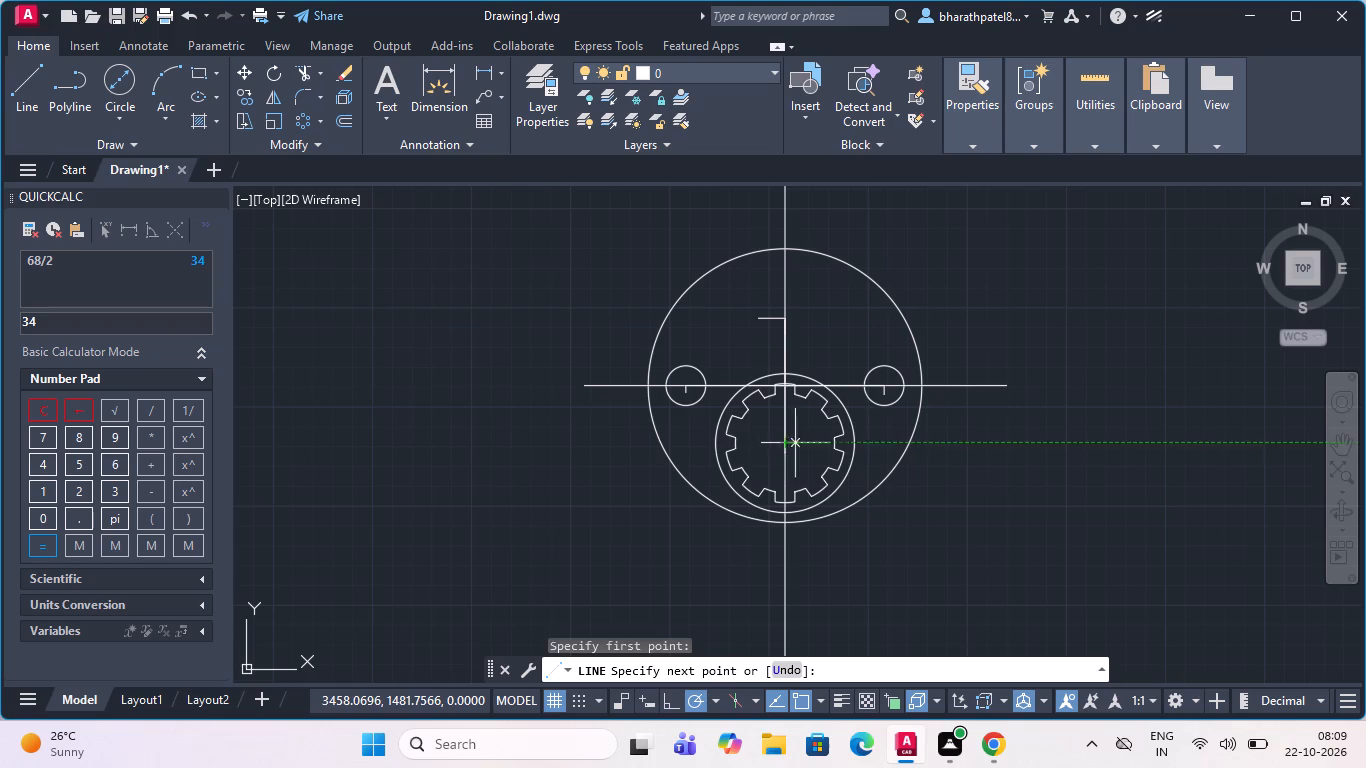
{"action": "left_click", "coordinate": [1013, 439]}
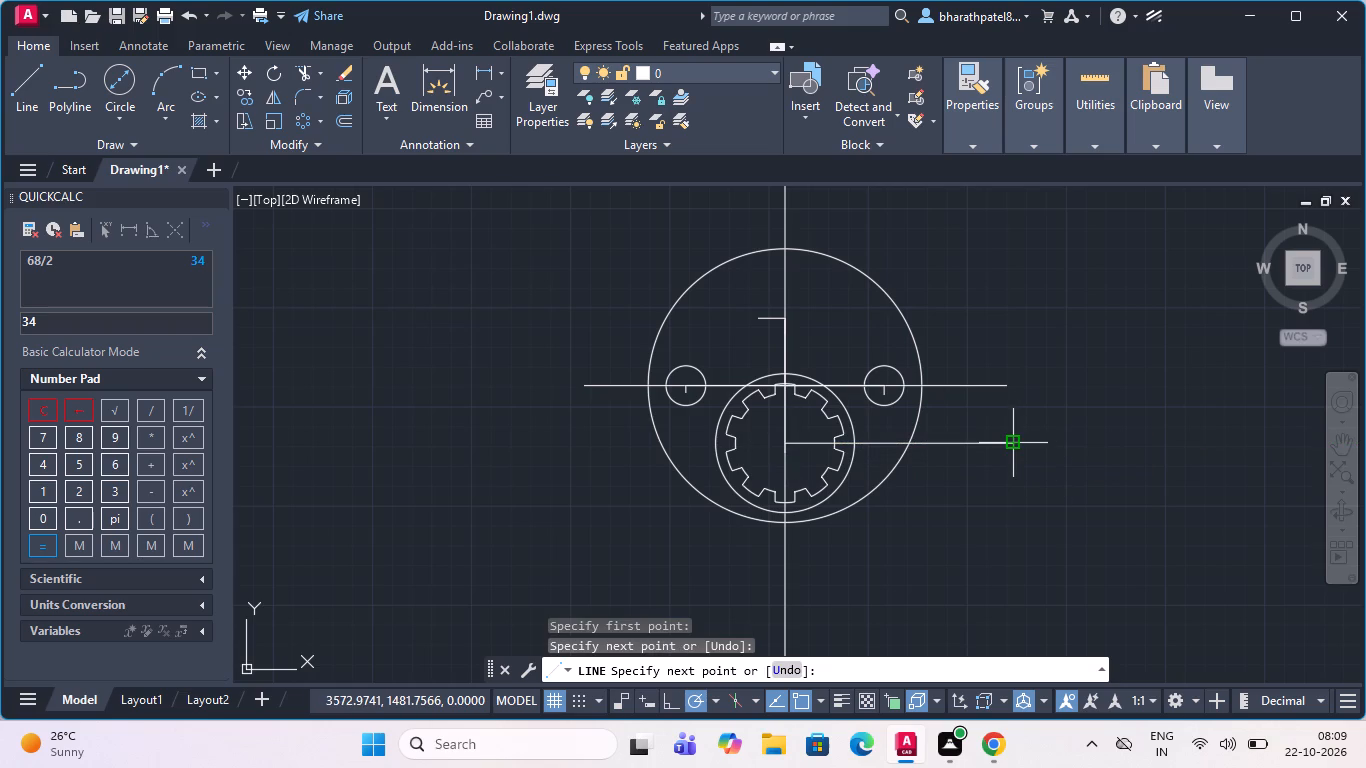
{"action": "key", "text": "Escape"}
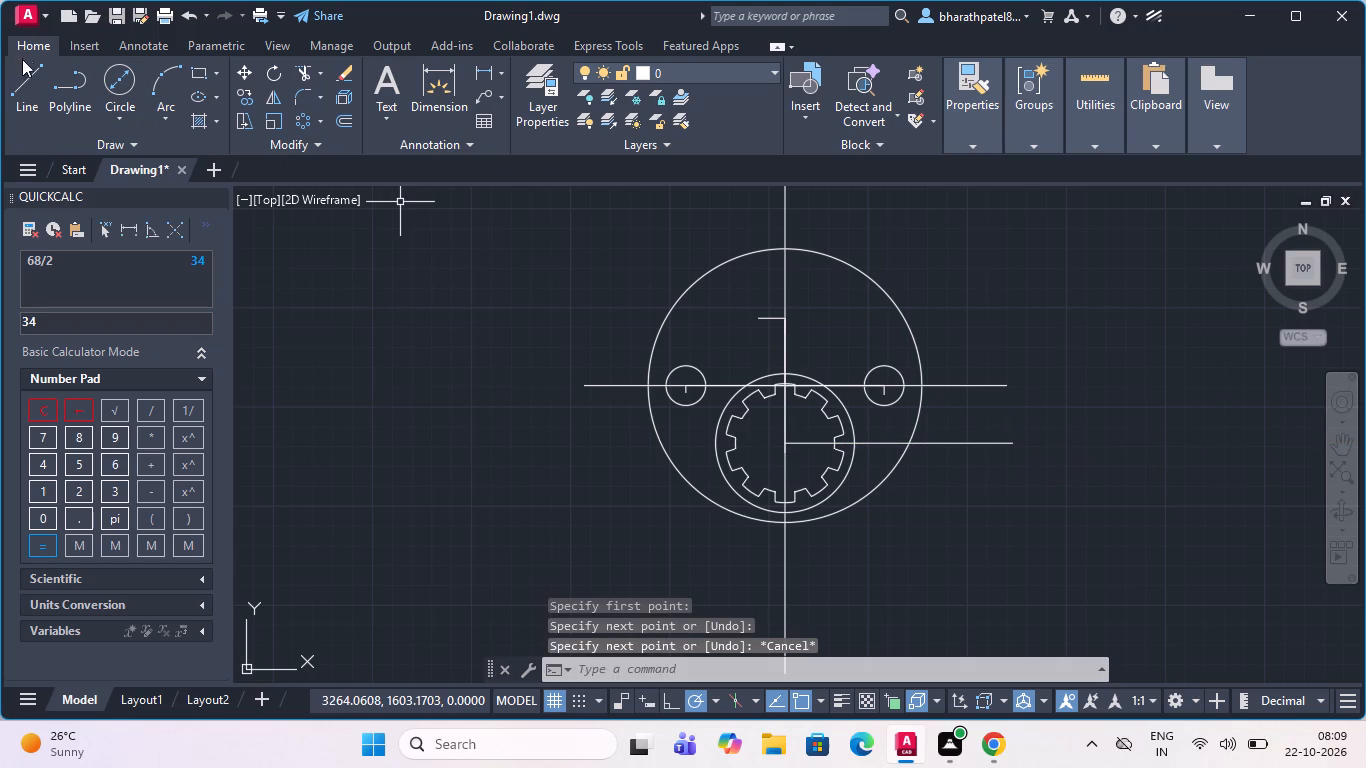
{"action": "left_click", "coordinate": [30, 95]}
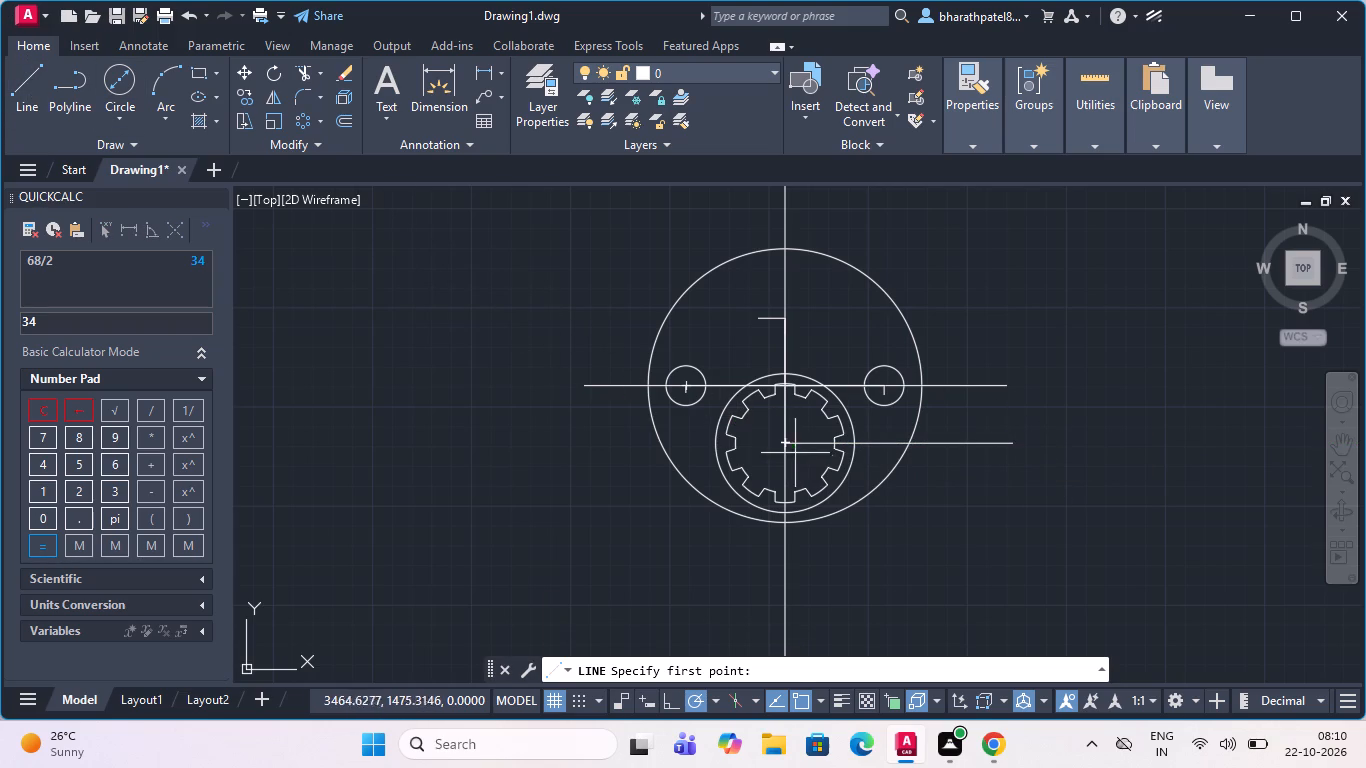
{"action": "left_click", "coordinate": [788, 439]}
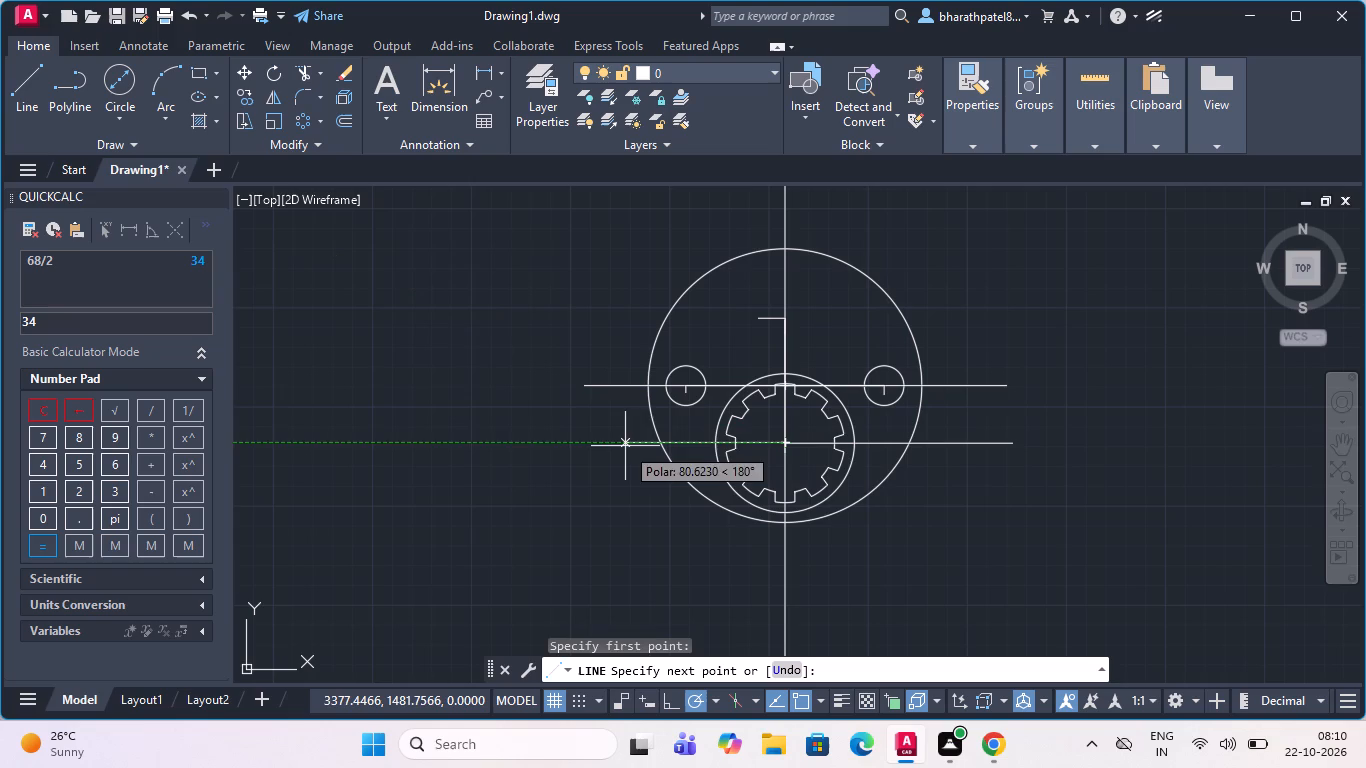
{"action": "left_click", "coordinate": [625, 446]}
{"action": "scroll", "coordinate": [623, 444], "scroll_direction": "up", "scroll_amount": 1}
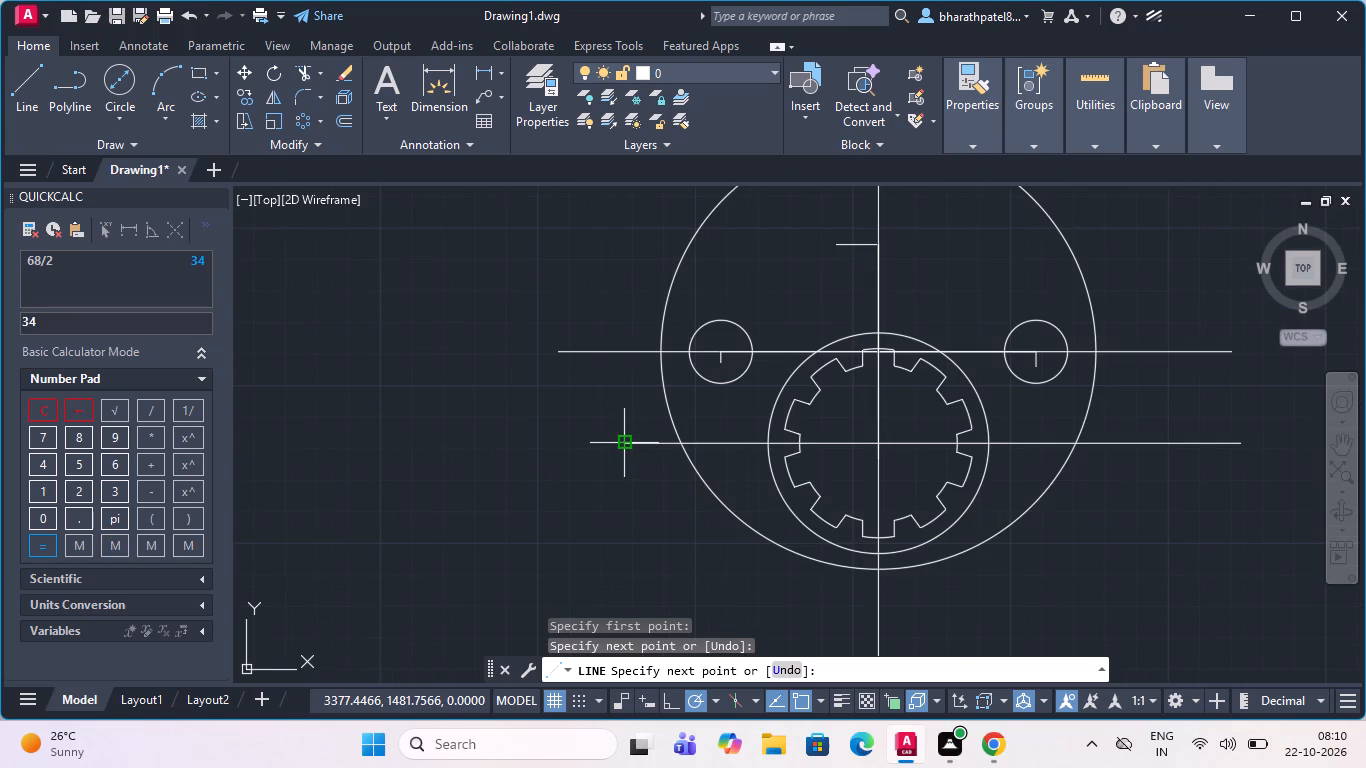
{"action": "key", "text": "Escape"}
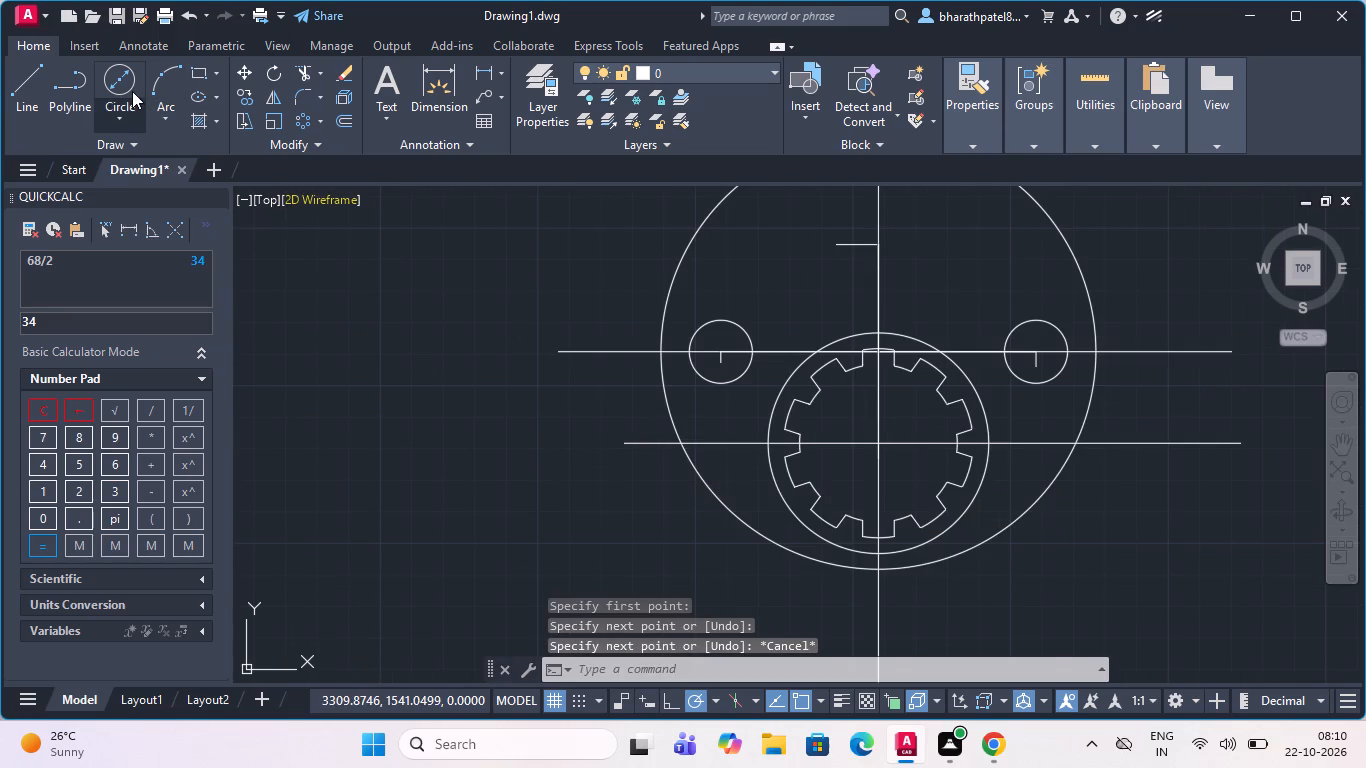
Draw a 6-diameter circle centred where the radius-35 circle crosses the new horizontal centre line on the left.
{"action": "left_click", "coordinate": [132, 91]}
{"action": "scroll", "coordinate": [652, 465], "scroll_direction": "up", "scroll_amount": 3}
{"action": "scroll", "coordinate": [983, 408], "scroll_direction": "down", "scroll_amount": 2}
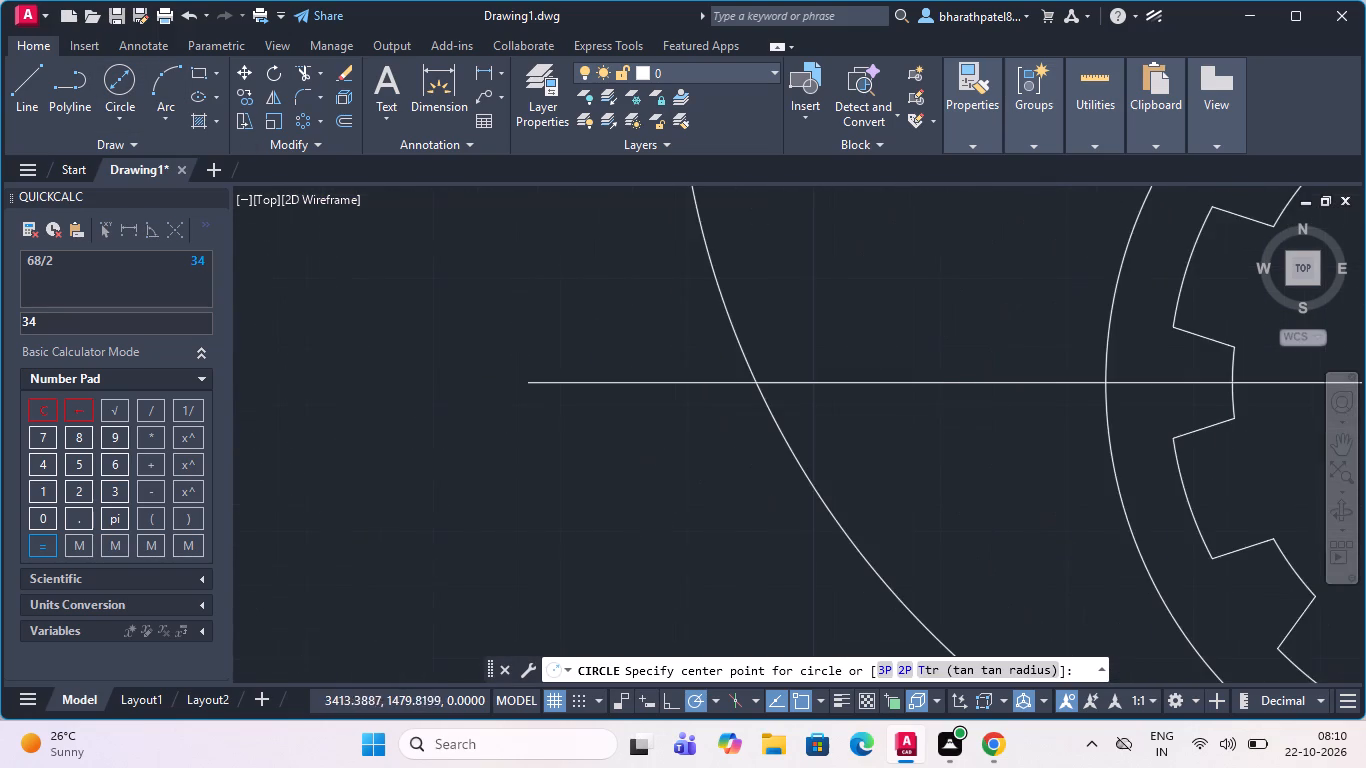
{"action": "scroll", "coordinate": [985, 414], "scroll_direction": "down", "scroll_amount": 1}
{"action": "scroll", "coordinate": [1051, 397], "scroll_direction": "up", "scroll_amount": 3}
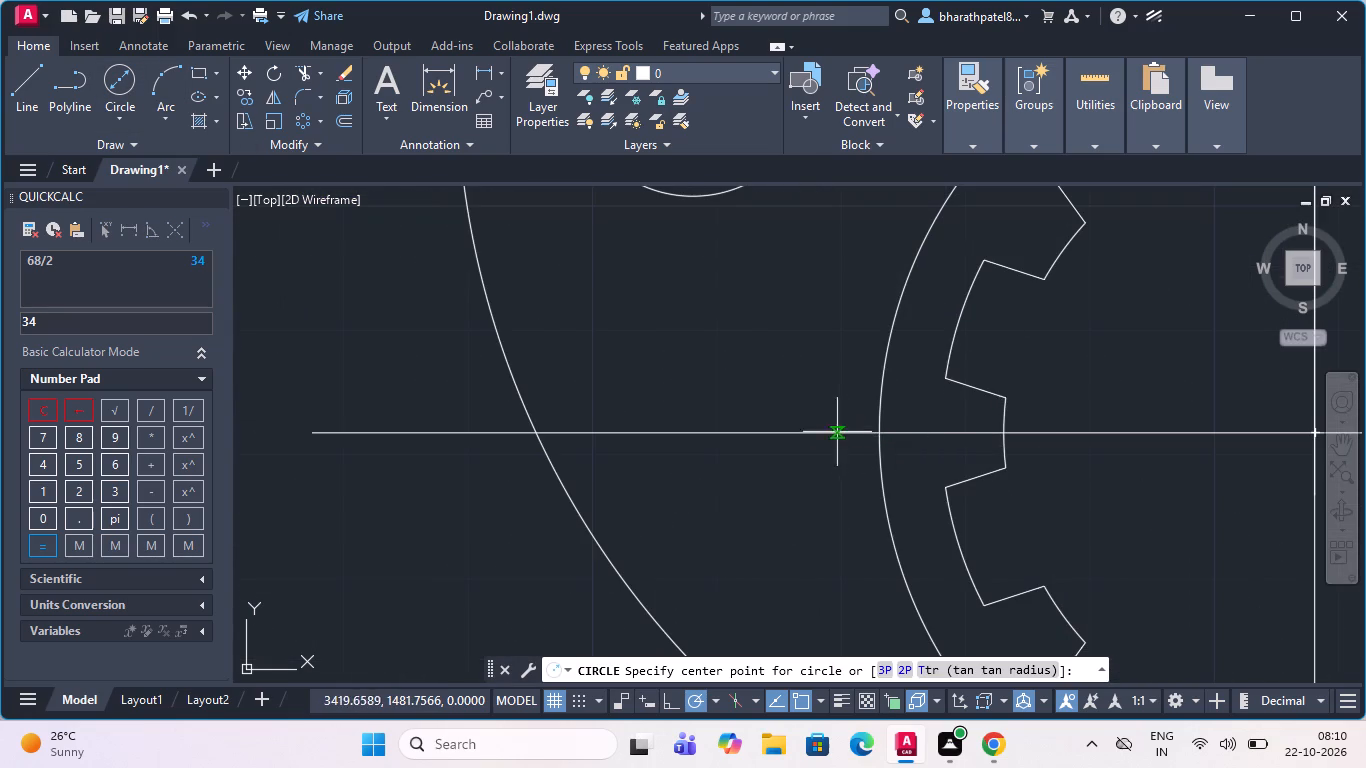
{"action": "left_click", "coordinate": [882, 428]}
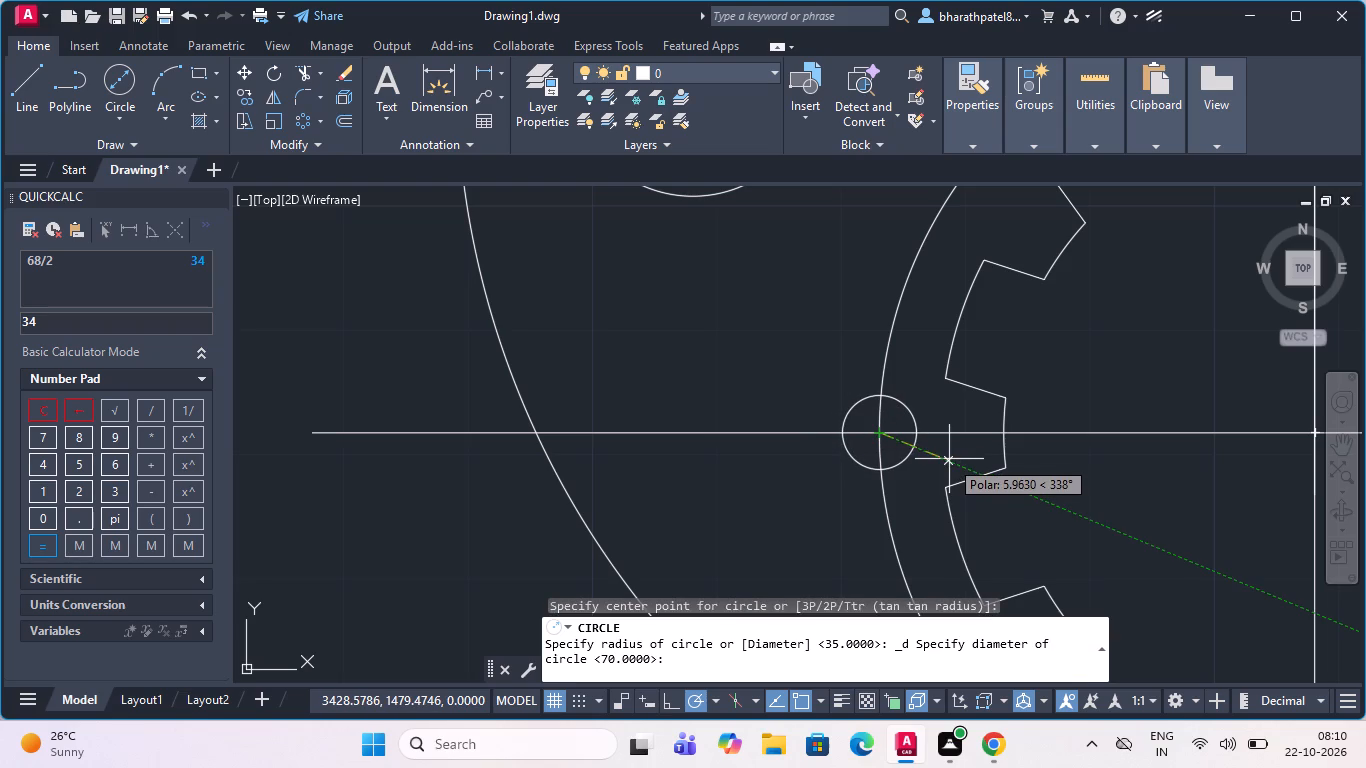
{"action": "key", "text": "6"}
{"action": "key", "text": "Return"}
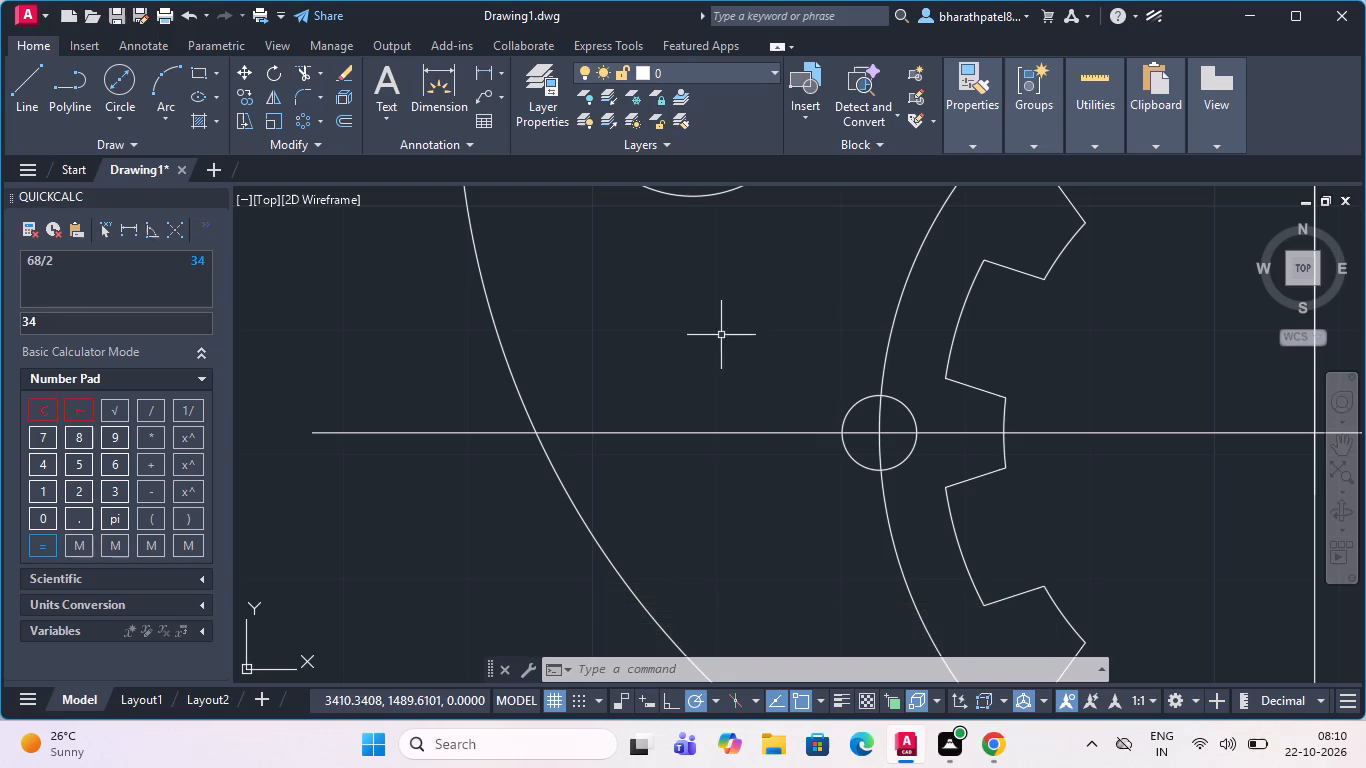
Make a polar array of the 6-diameter circle around the bore centre with 10 items over 360 degrees.
{"action": "left_click", "coordinate": [904, 403]}
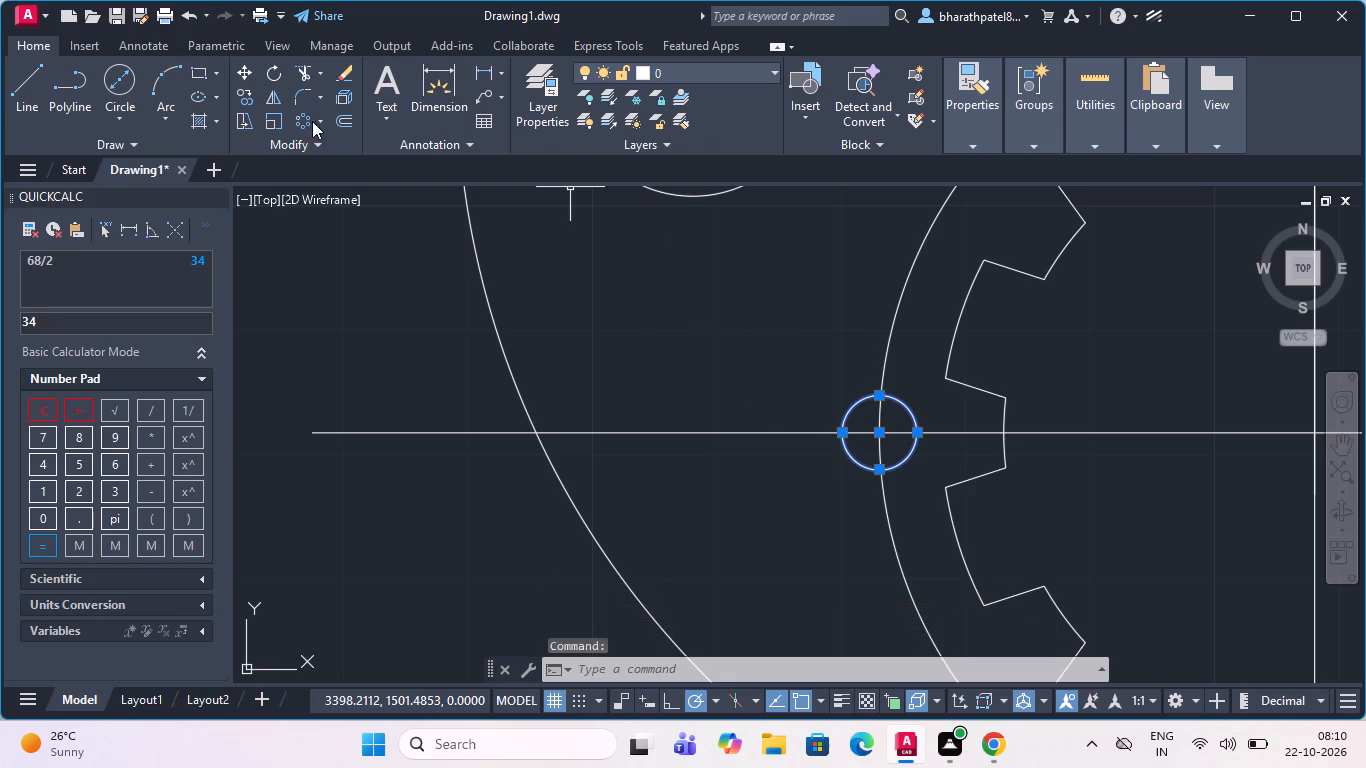
{"action": "left_click", "coordinate": [302, 118]}
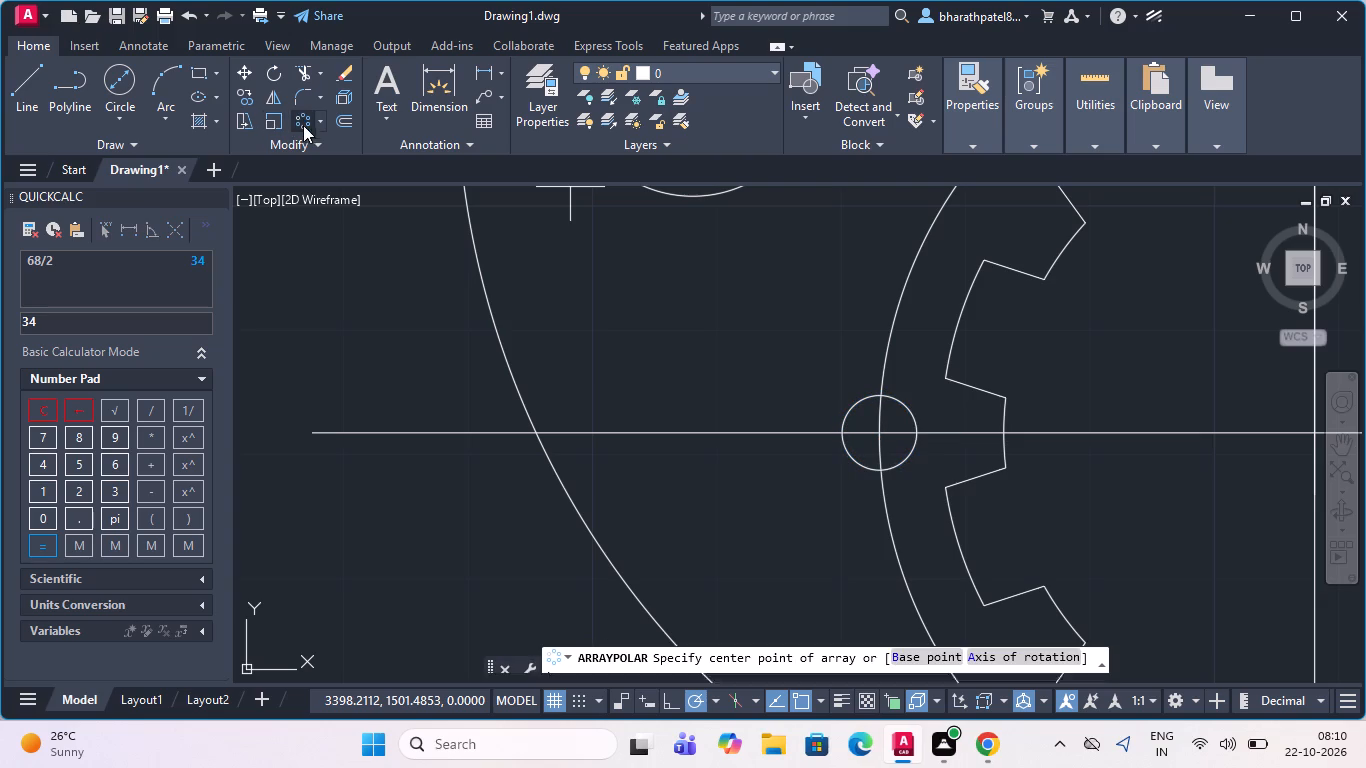
{"action": "scroll", "coordinate": [307, 136], "scroll_direction": "down", "scroll_amount": 3}
{"action": "scroll", "coordinate": [676, 297], "scroll_direction": "down", "scroll_amount": 3}
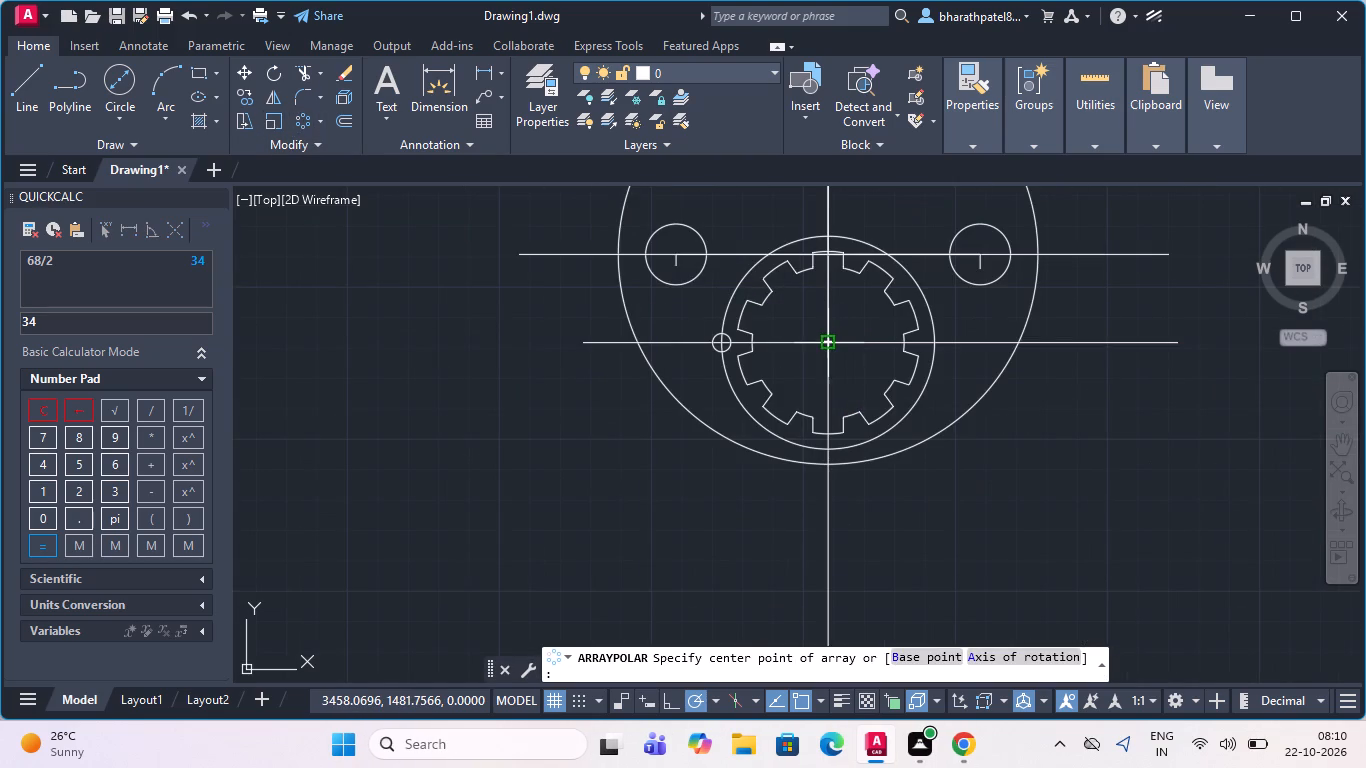
{"action": "left_click", "coordinate": [827, 345]}
{"action": "left_click_drag", "start_coordinate": [253, 72], "coordinate": [189, 76]}
{"action": "type", "text": "10"}
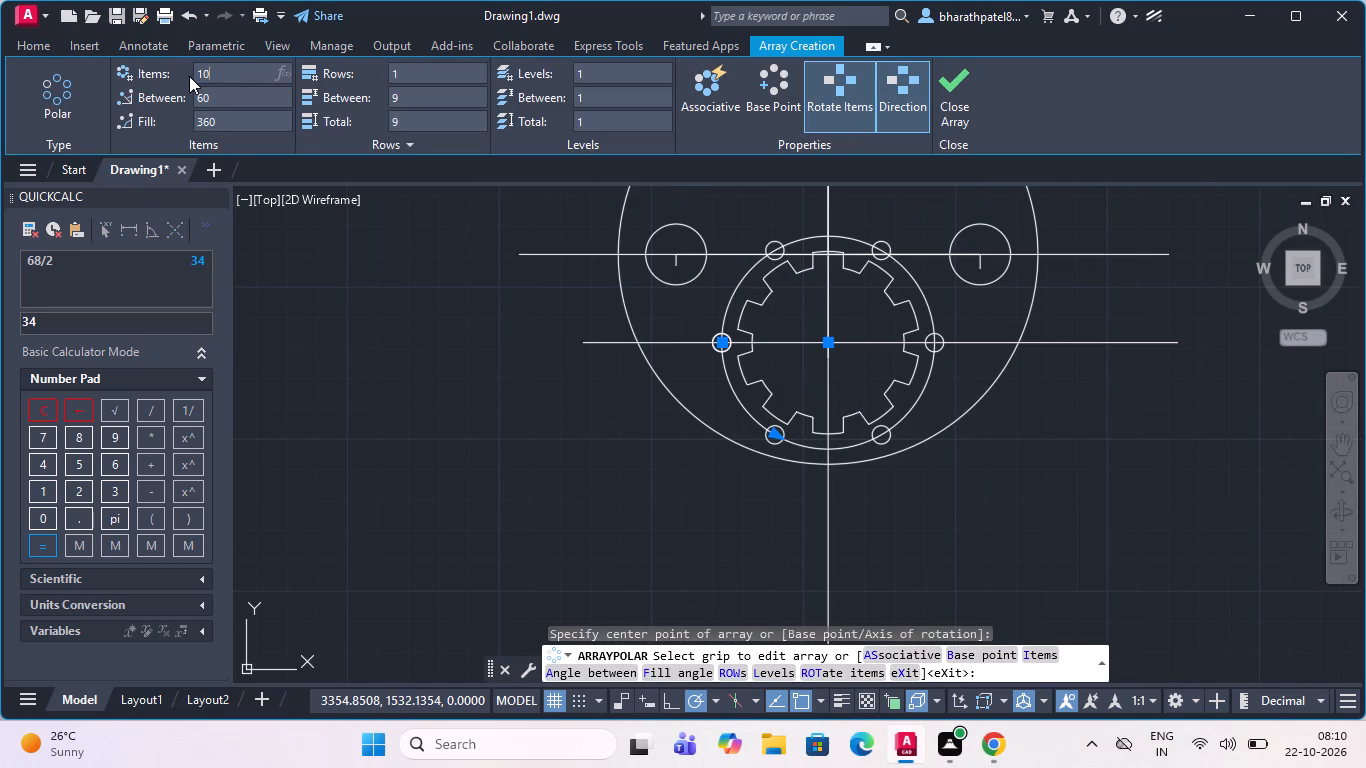
{"action": "key", "text": "Return"}
{"action": "scroll", "coordinate": [646, 381], "scroll_direction": "down", "scroll_amount": 2}
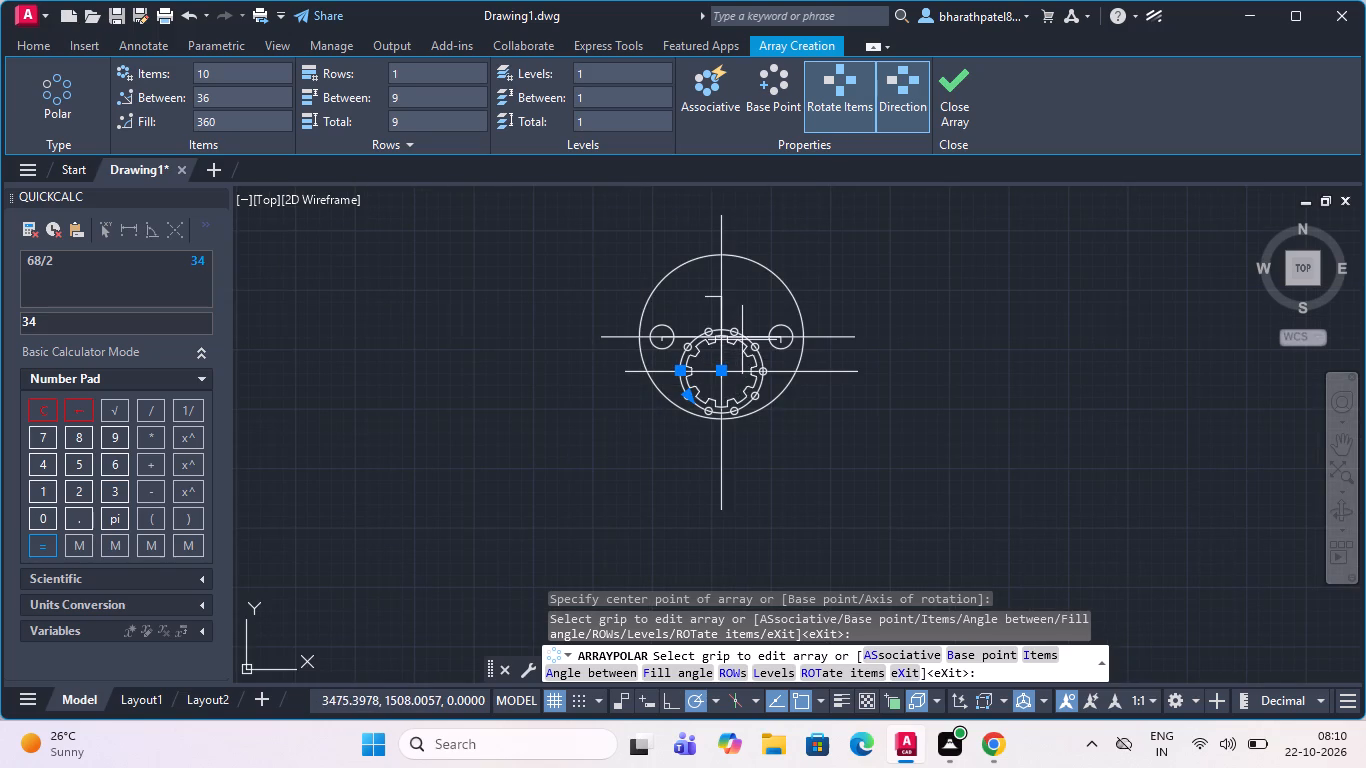
{"action": "scroll", "coordinate": [743, 339], "scroll_direction": "up", "scroll_amount": 3}
{"action": "scroll", "coordinate": [743, 337], "scroll_direction": "down", "scroll_amount": 1}
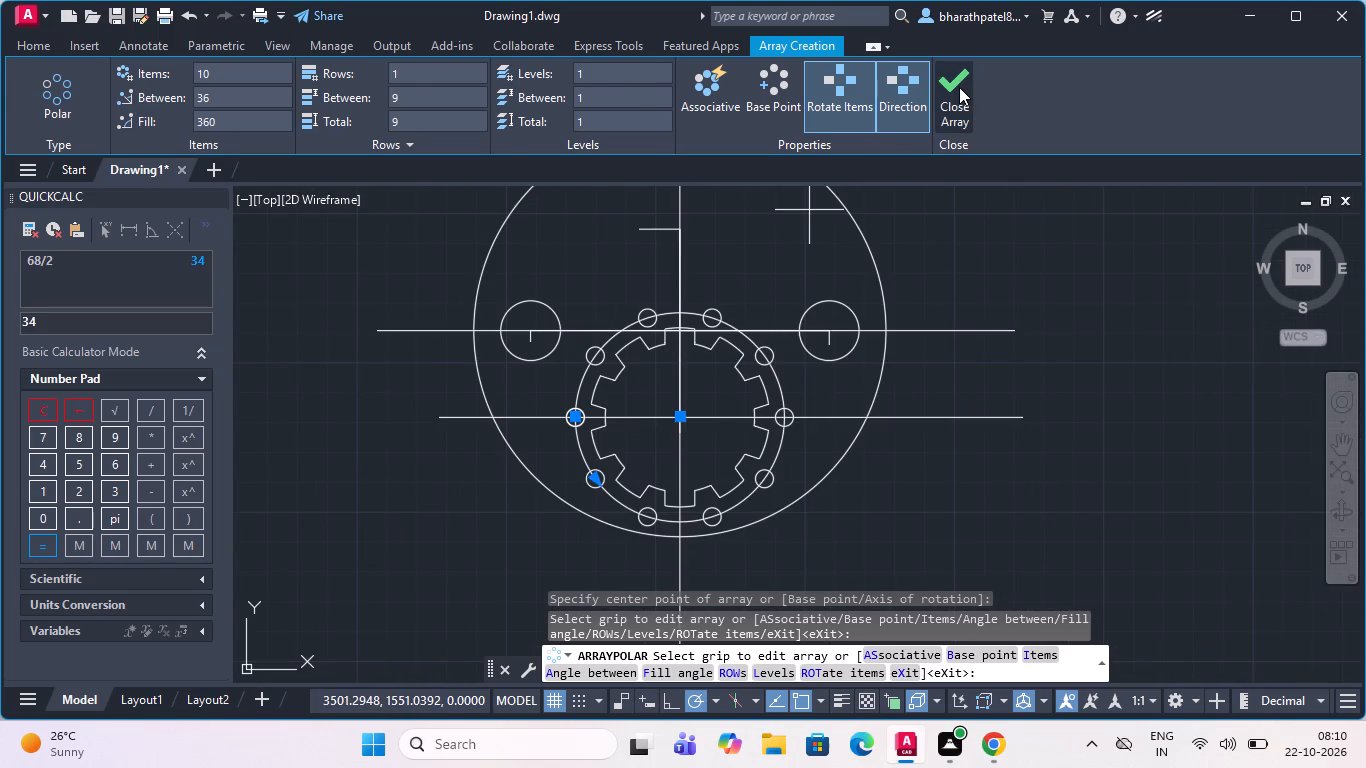
{"action": "left_click", "coordinate": [959, 87]}
Draw a circle of radius 40 centred on the slotted bore's centre.
{"action": "scroll", "coordinate": [750, 295], "scroll_direction": "down", "scroll_amount": 1}
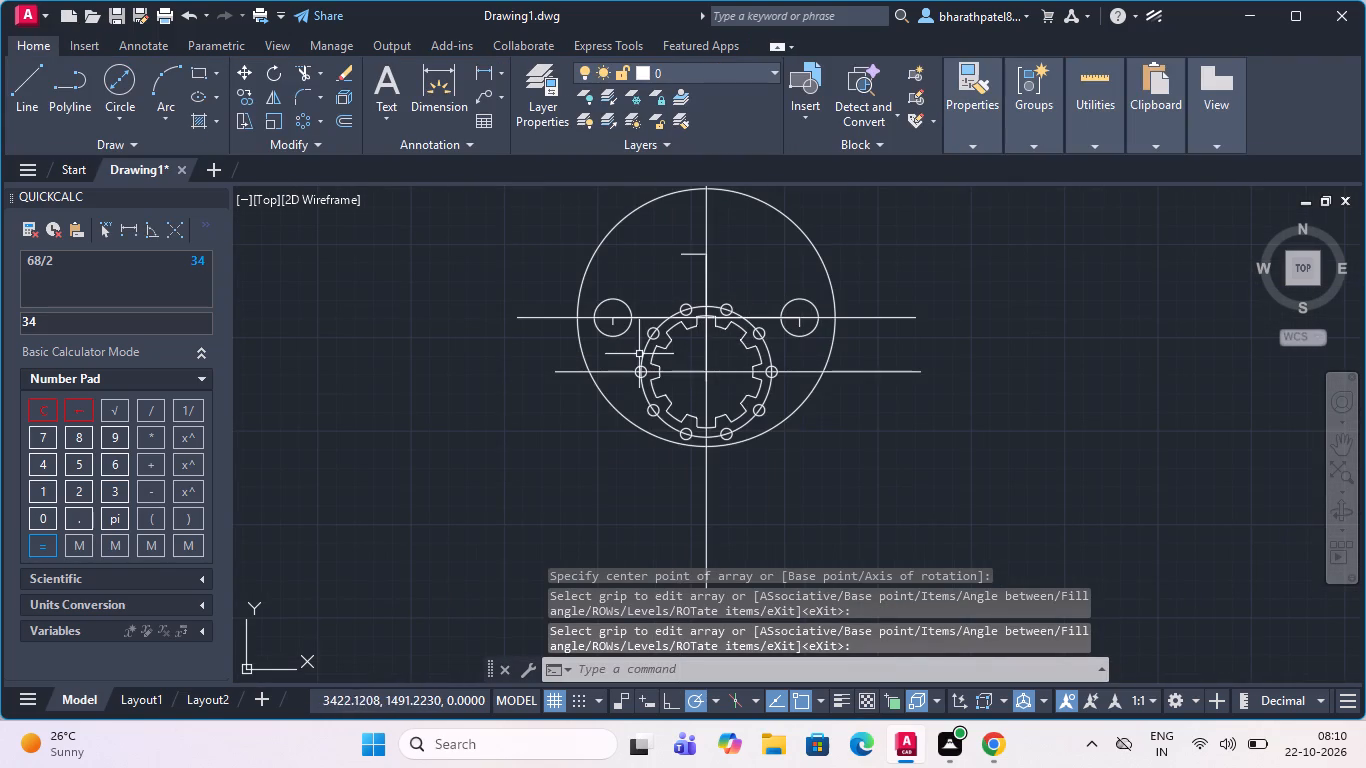
{"action": "scroll", "coordinate": [639, 334], "scroll_direction": "up", "scroll_amount": 1}
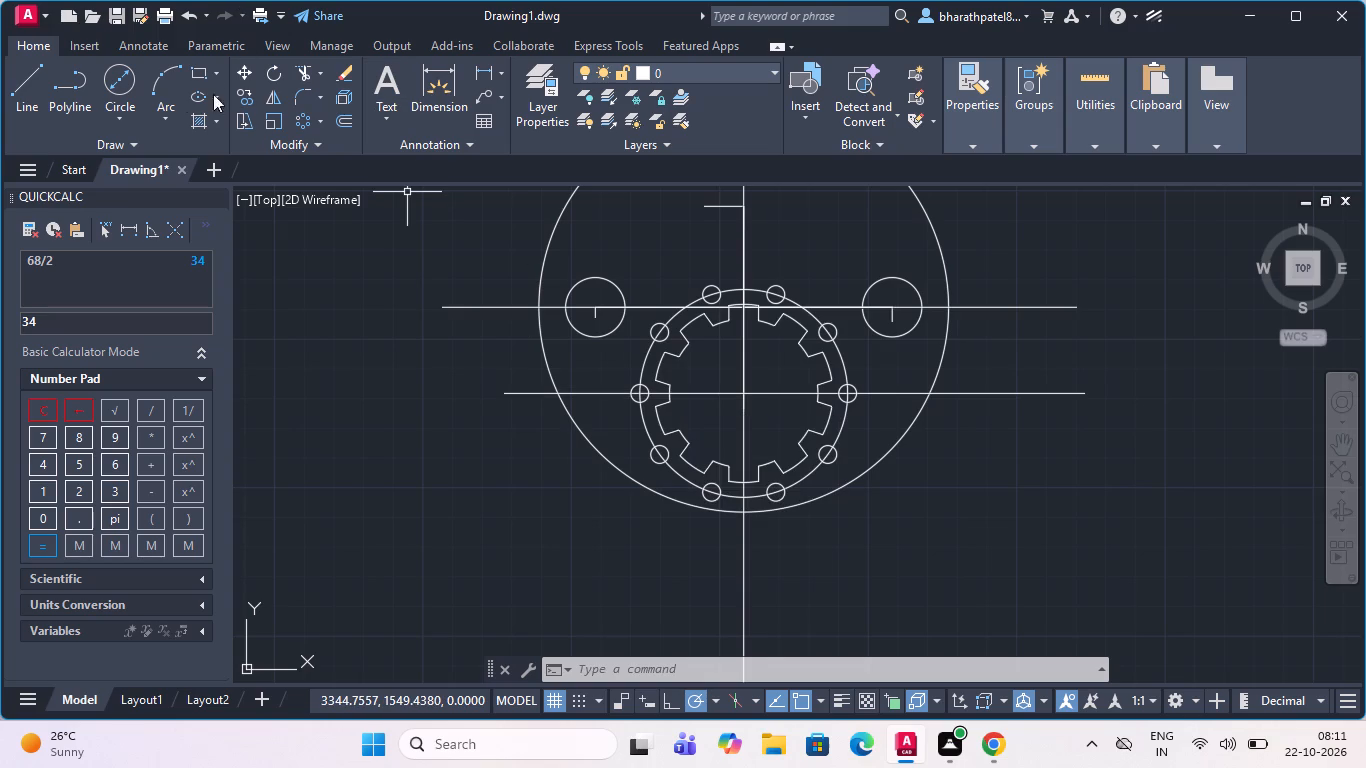
{"action": "left_click", "coordinate": [121, 118]}
{"action": "left_click", "coordinate": [133, 144]}
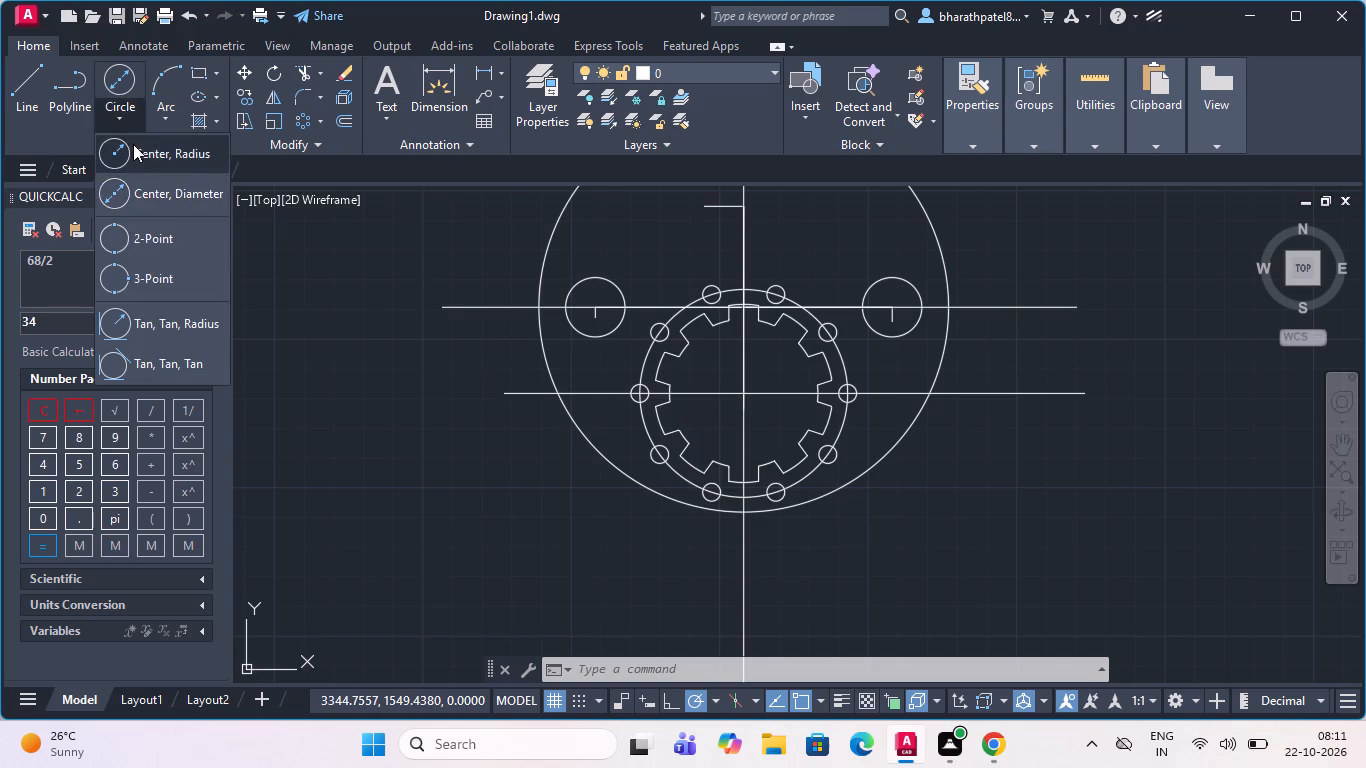
{"action": "scroll", "coordinate": [479, 235], "scroll_direction": "down", "scroll_amount": 2}
{"action": "scroll", "coordinate": [628, 307], "scroll_direction": "up", "scroll_amount": 3}
{"action": "scroll", "coordinate": [588, 304], "scroll_direction": "down", "scroll_amount": 3}
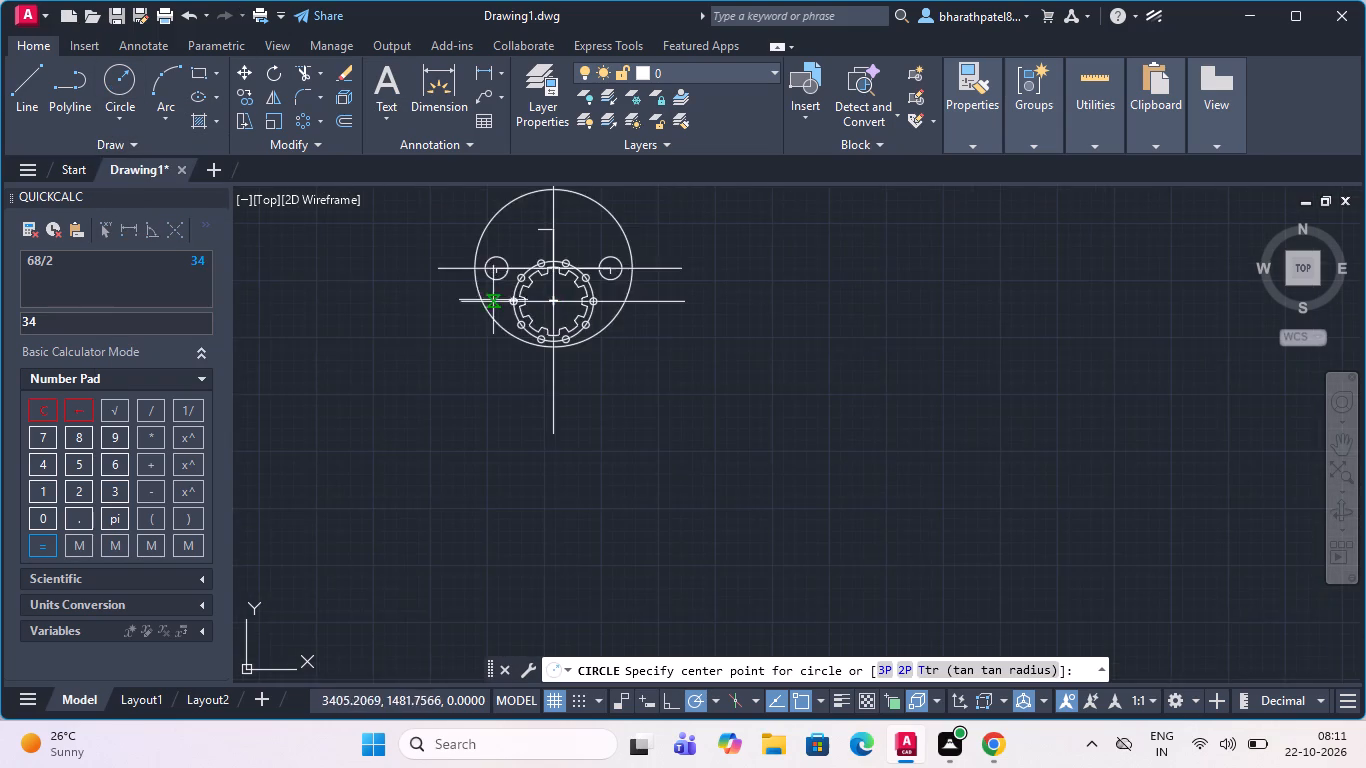
{"action": "scroll", "coordinate": [486, 290], "scroll_direction": "up", "scroll_amount": 2}
{"action": "left_click", "coordinate": [656, 321]}
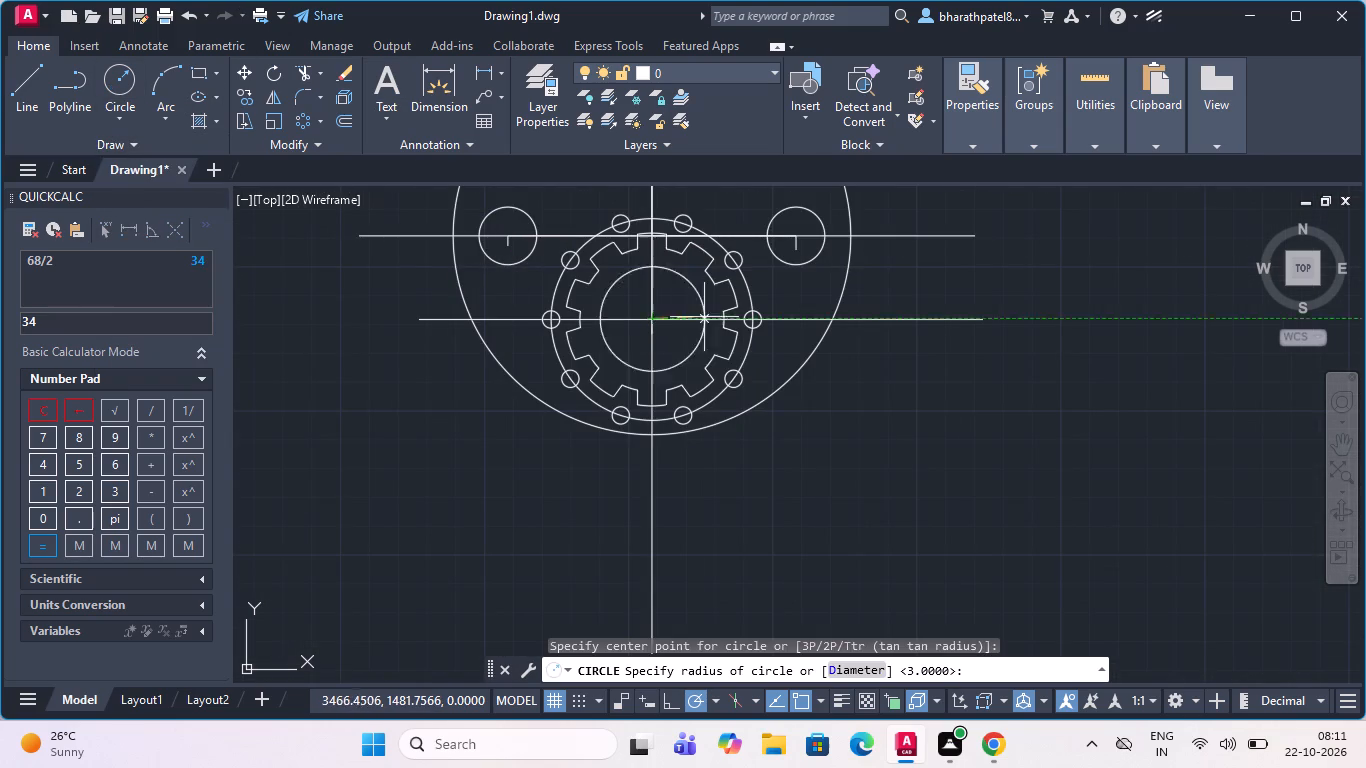
{"action": "key", "text": "4"}
{"action": "key", "text": "0"}
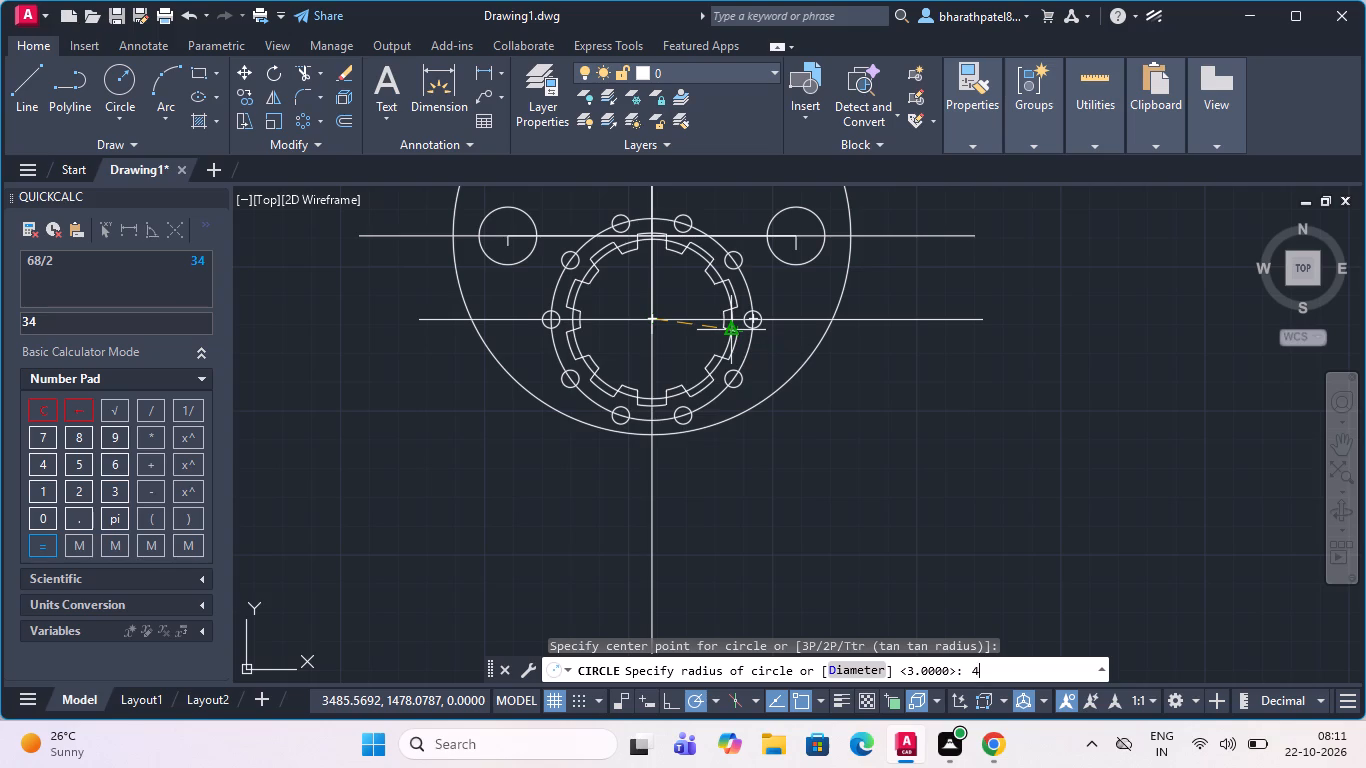
{"action": "key", "text": "Return"}
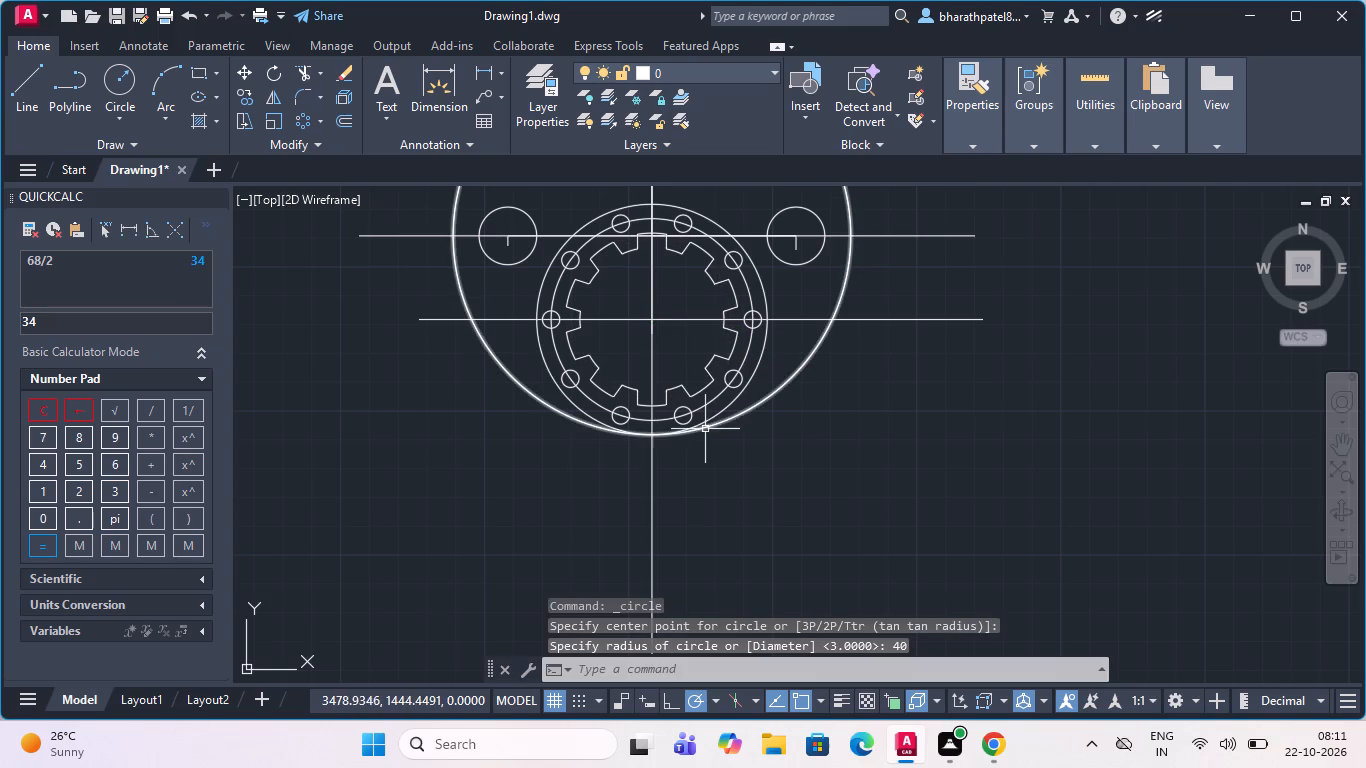
Examine where the radius-40 circle meets the plate's outer circle near the bottom of the vertical centre line, plus the plate's upper area.
{"action": "scroll", "coordinate": [652, 424], "scroll_direction": "up", "scroll_amount": 5}
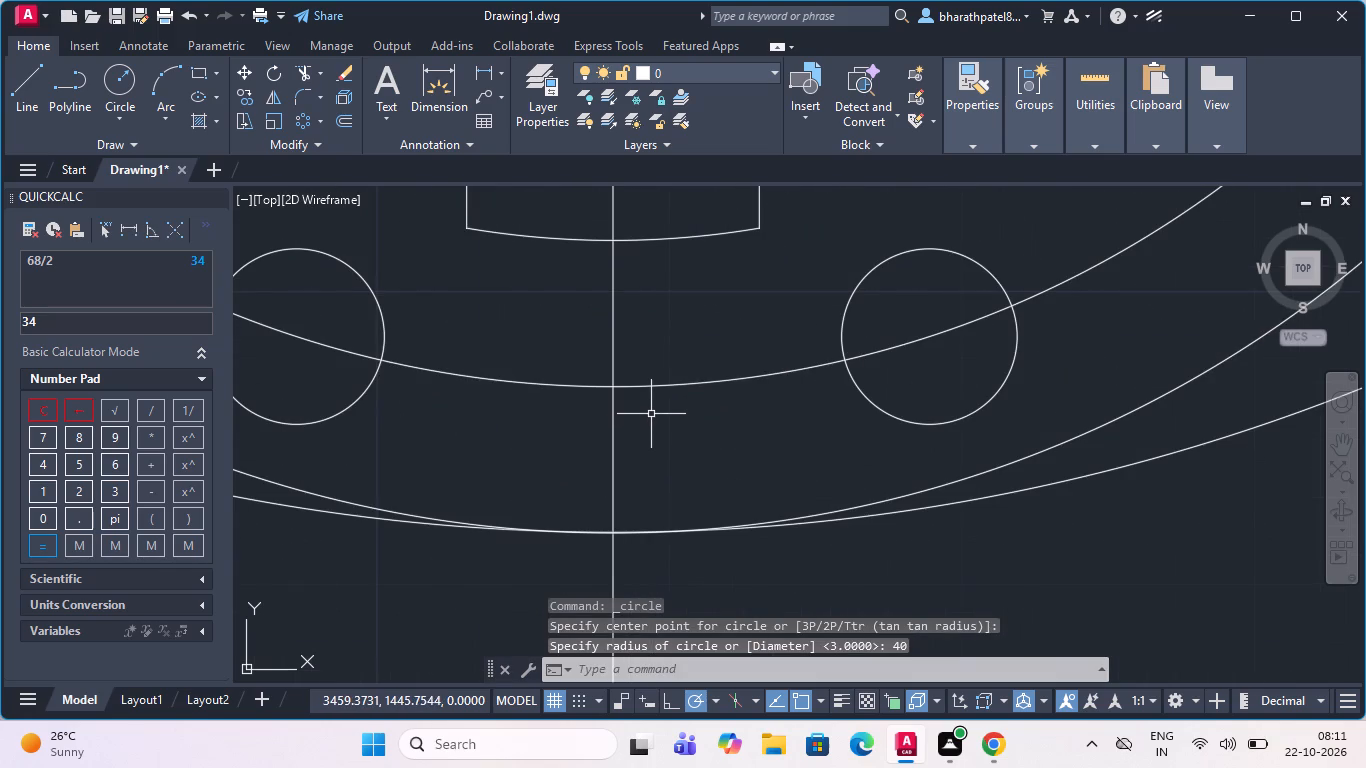
{"action": "scroll", "coordinate": [651, 411], "scroll_direction": "down", "scroll_amount": 3}
{"action": "scroll", "coordinate": [478, 403], "scroll_direction": "up", "scroll_amount": 3}
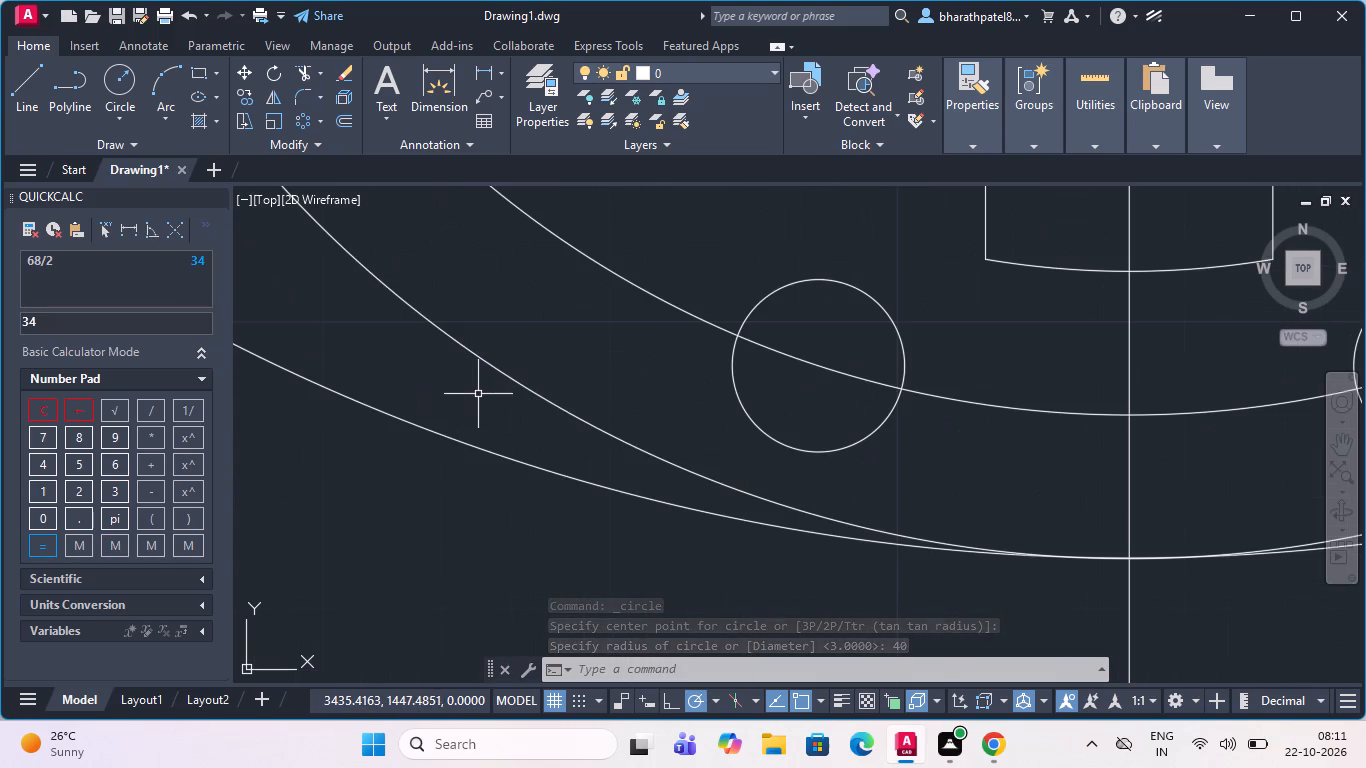
{"action": "scroll", "coordinate": [1149, 542], "scroll_direction": "up", "scroll_amount": 4}
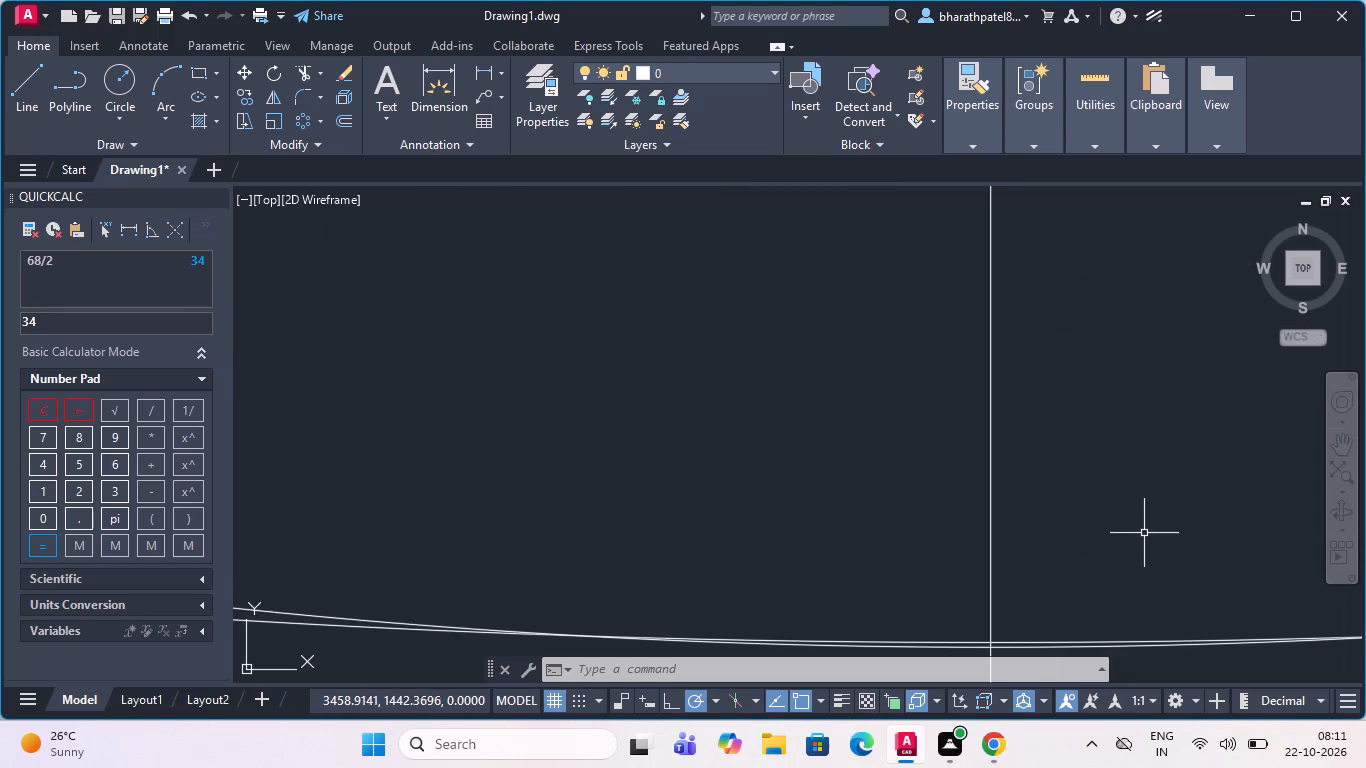
{"action": "scroll", "coordinate": [1061, 506], "scroll_direction": "down", "scroll_amount": 3}
{"action": "scroll", "coordinate": [1025, 558], "scroll_direction": "up", "scroll_amount": 4}
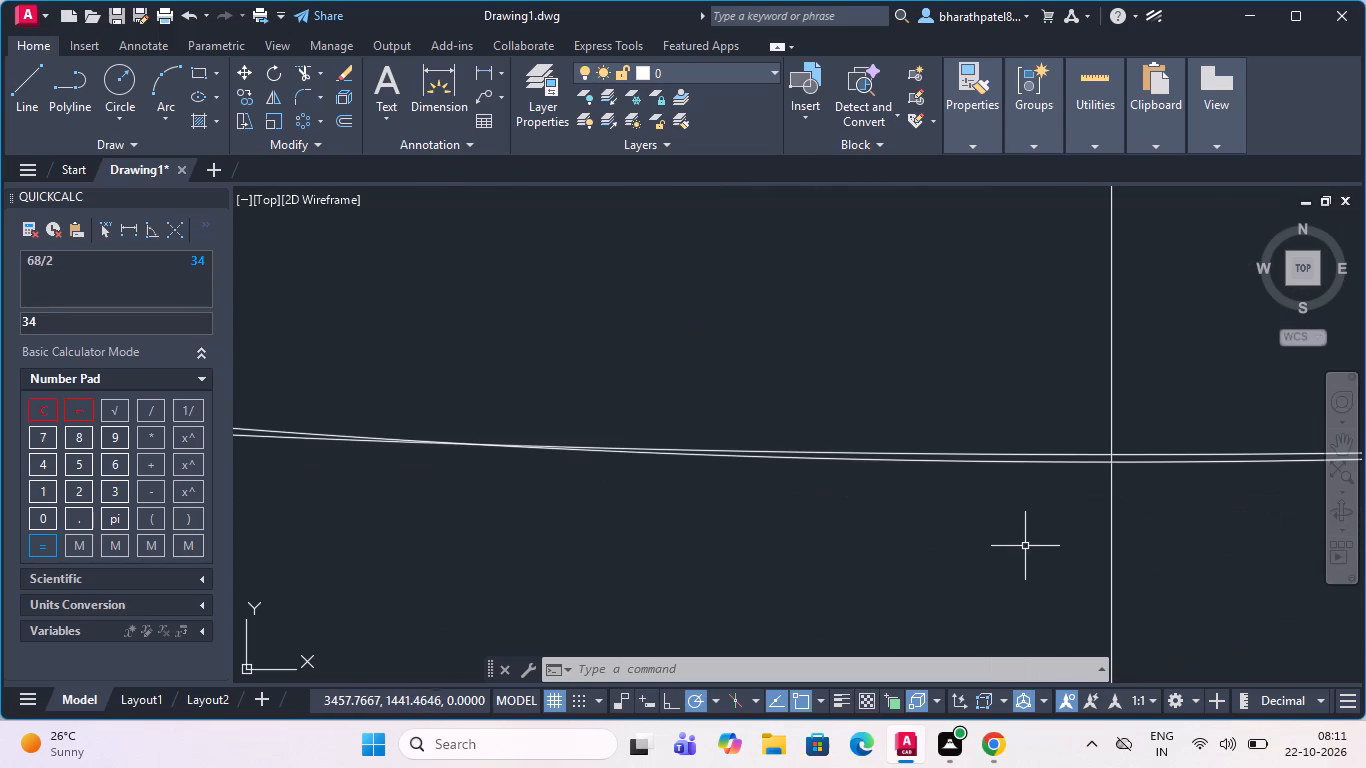
{"action": "scroll", "coordinate": [1024, 541], "scroll_direction": "up", "scroll_amount": 3}
{"action": "scroll", "coordinate": [996, 515], "scroll_direction": "down", "scroll_amount": 1}
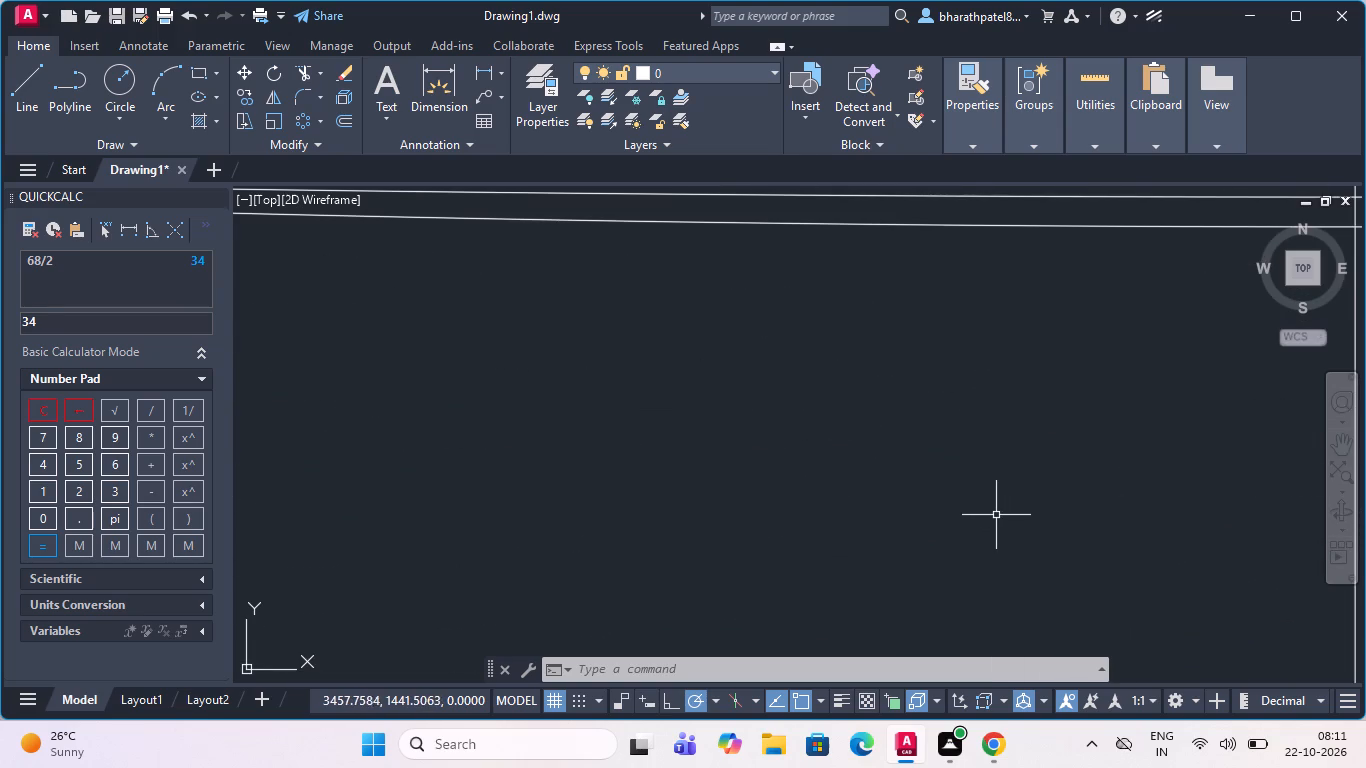
{"action": "scroll", "coordinate": [996, 515], "scroll_direction": "down", "scroll_amount": 8}
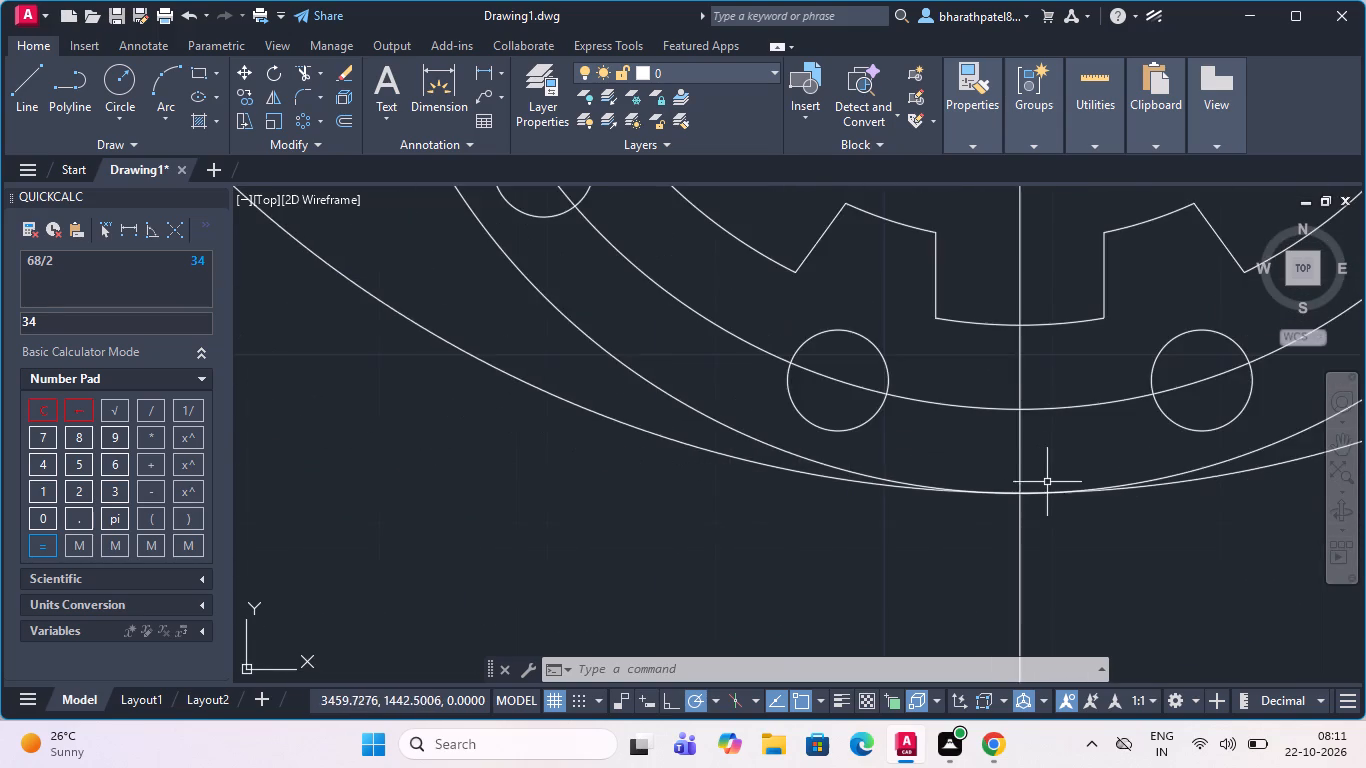
{"action": "scroll", "coordinate": [918, 483], "scroll_direction": "down", "scroll_amount": 4}
{"action": "scroll", "coordinate": [927, 251], "scroll_direction": "down", "scroll_amount": 1}
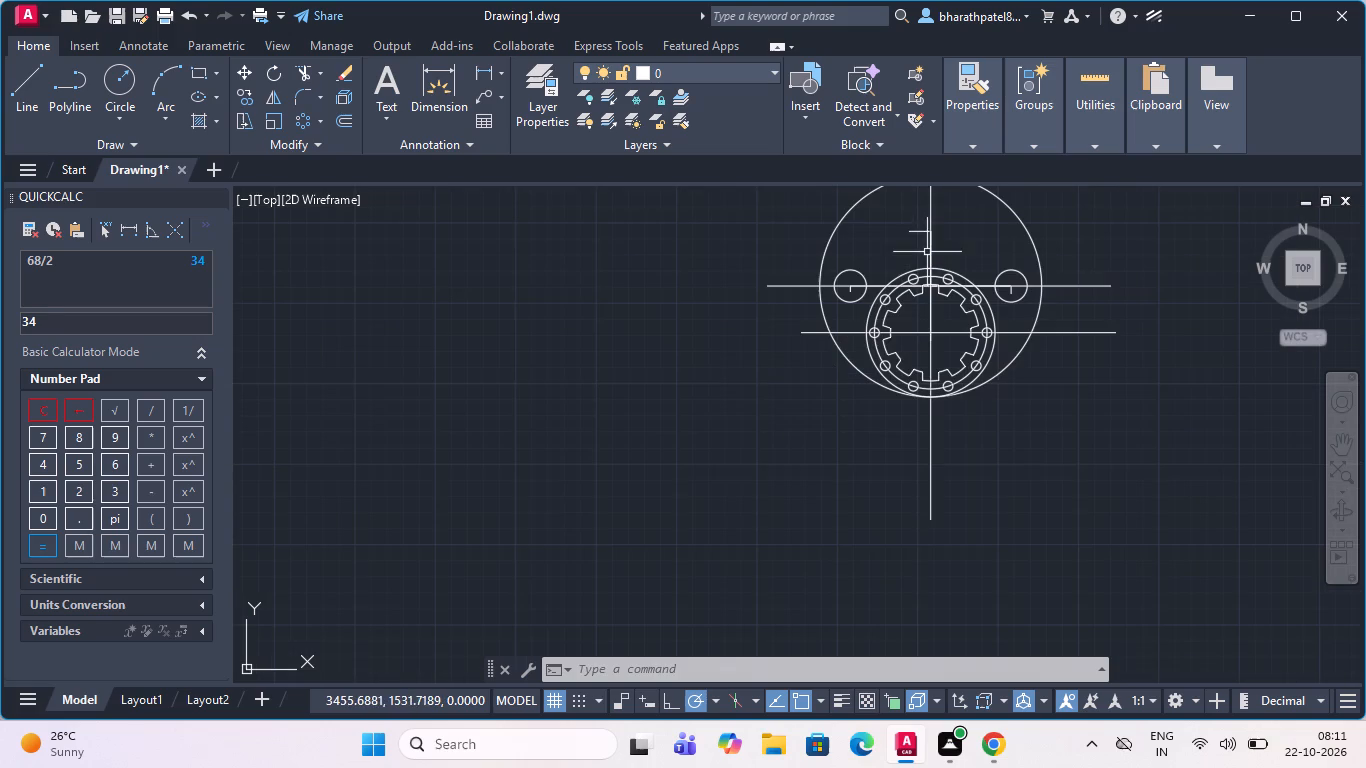
{"action": "scroll", "coordinate": [929, 227], "scroll_direction": "up", "scroll_amount": 1}
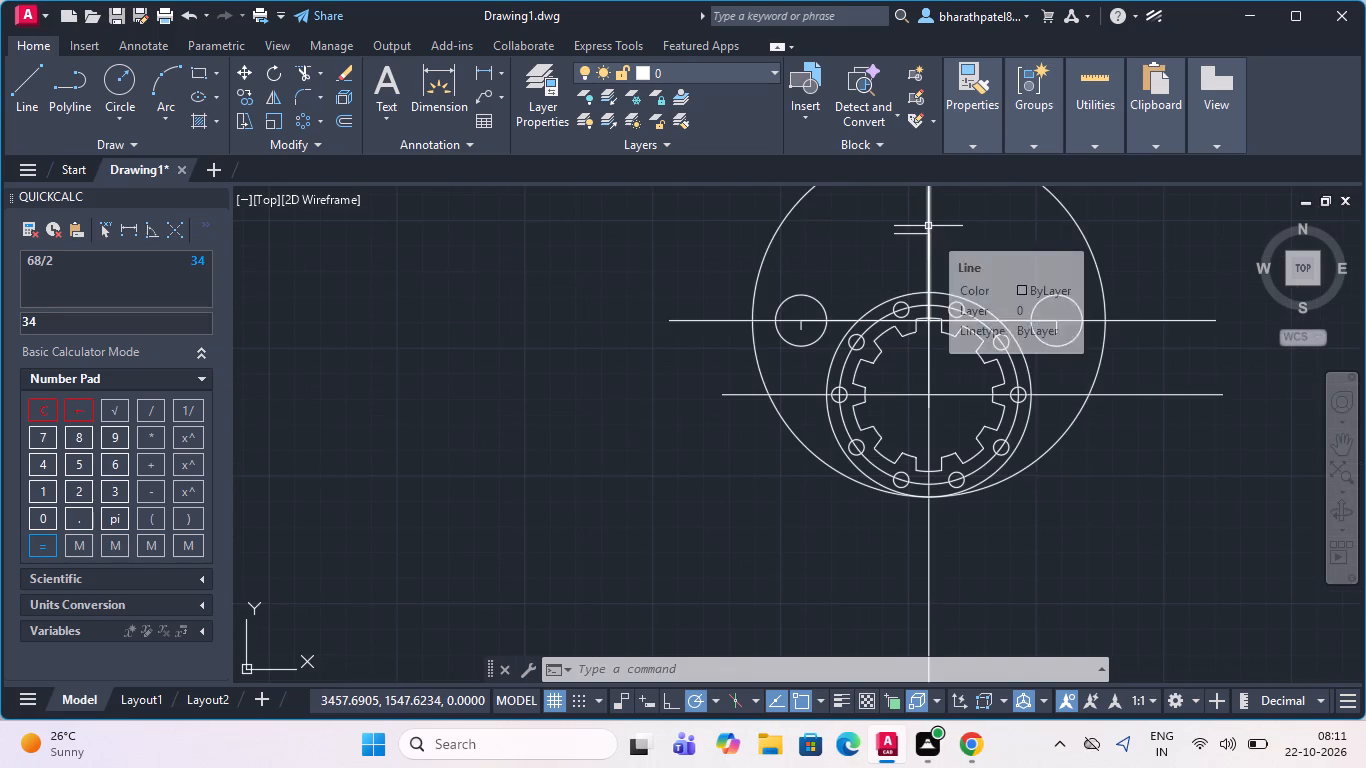
{"action": "scroll", "coordinate": [926, 229], "scroll_direction": "down", "scroll_amount": 2}
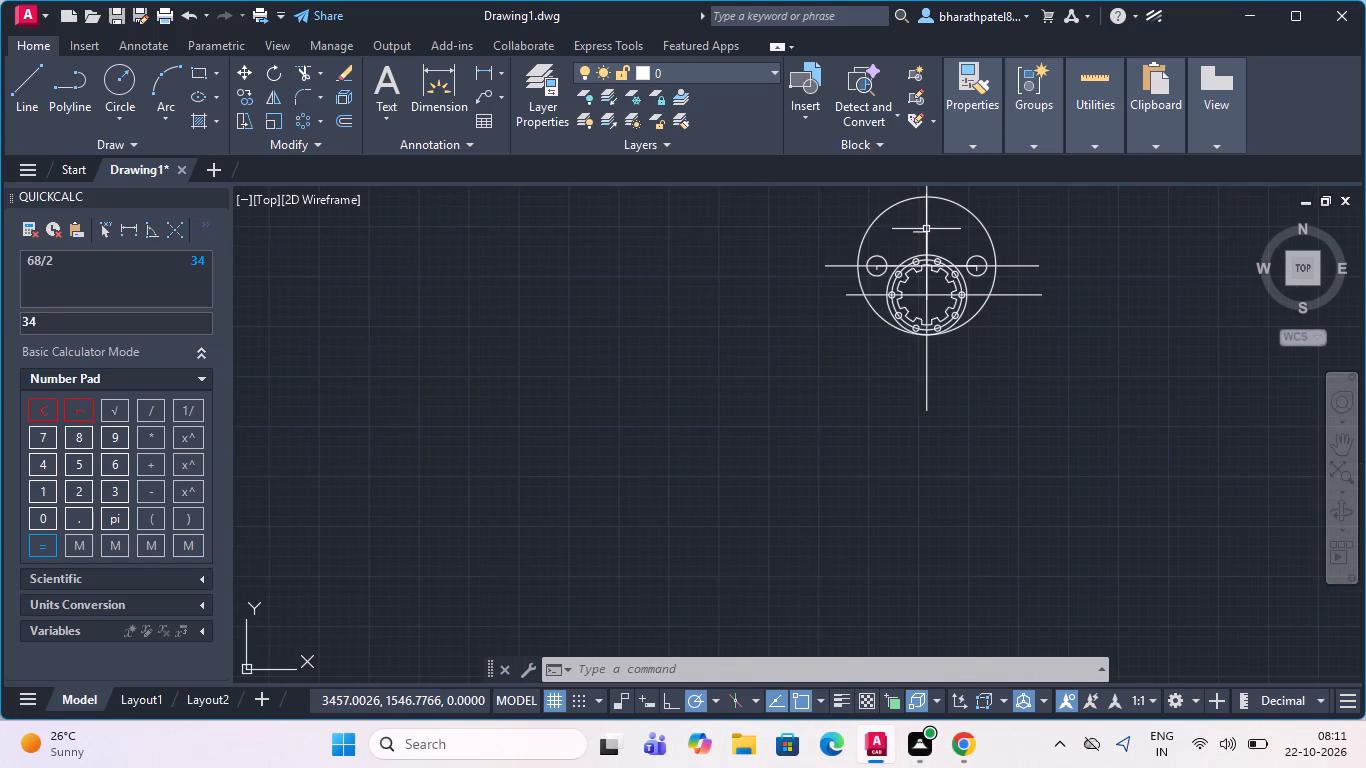
{"action": "scroll", "coordinate": [914, 194], "scroll_direction": "up", "scroll_amount": 3}
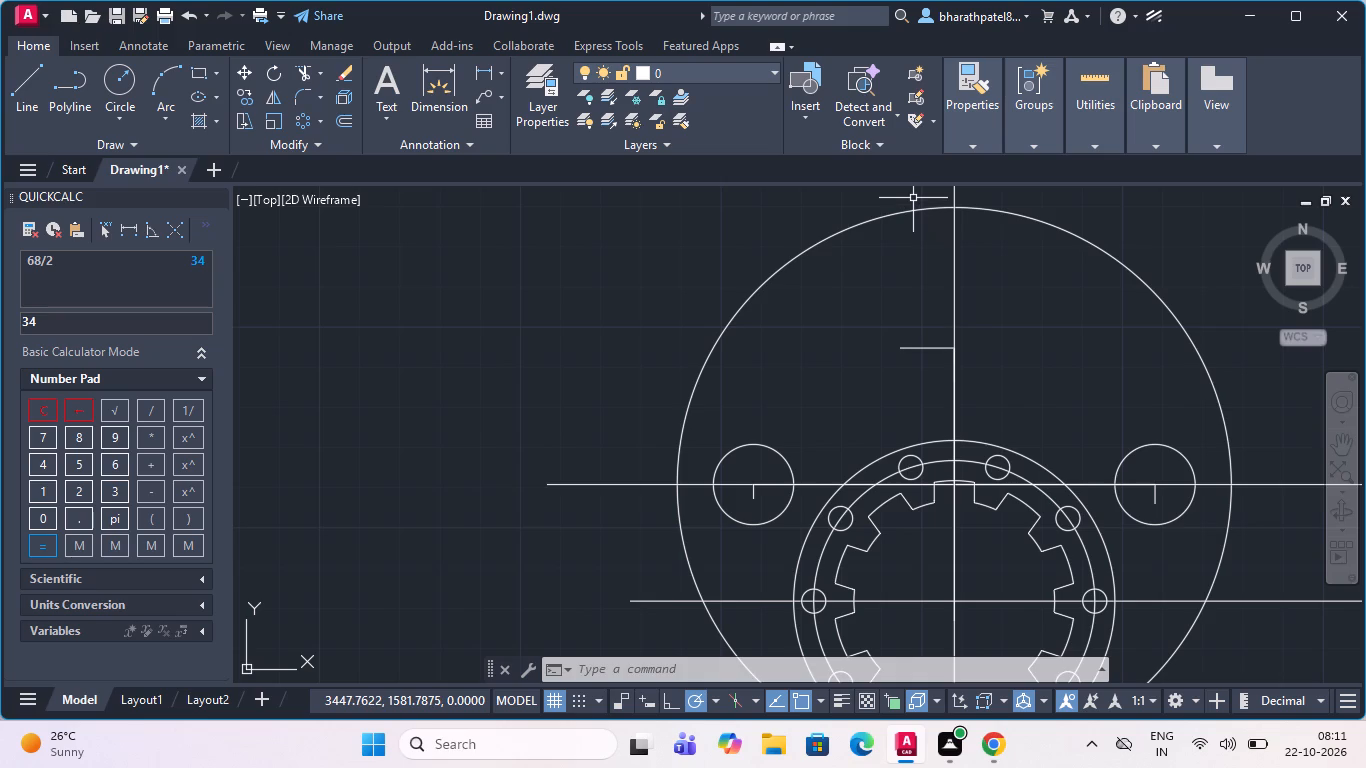
{"action": "scroll", "coordinate": [911, 200], "scroll_direction": "down", "scroll_amount": 3}
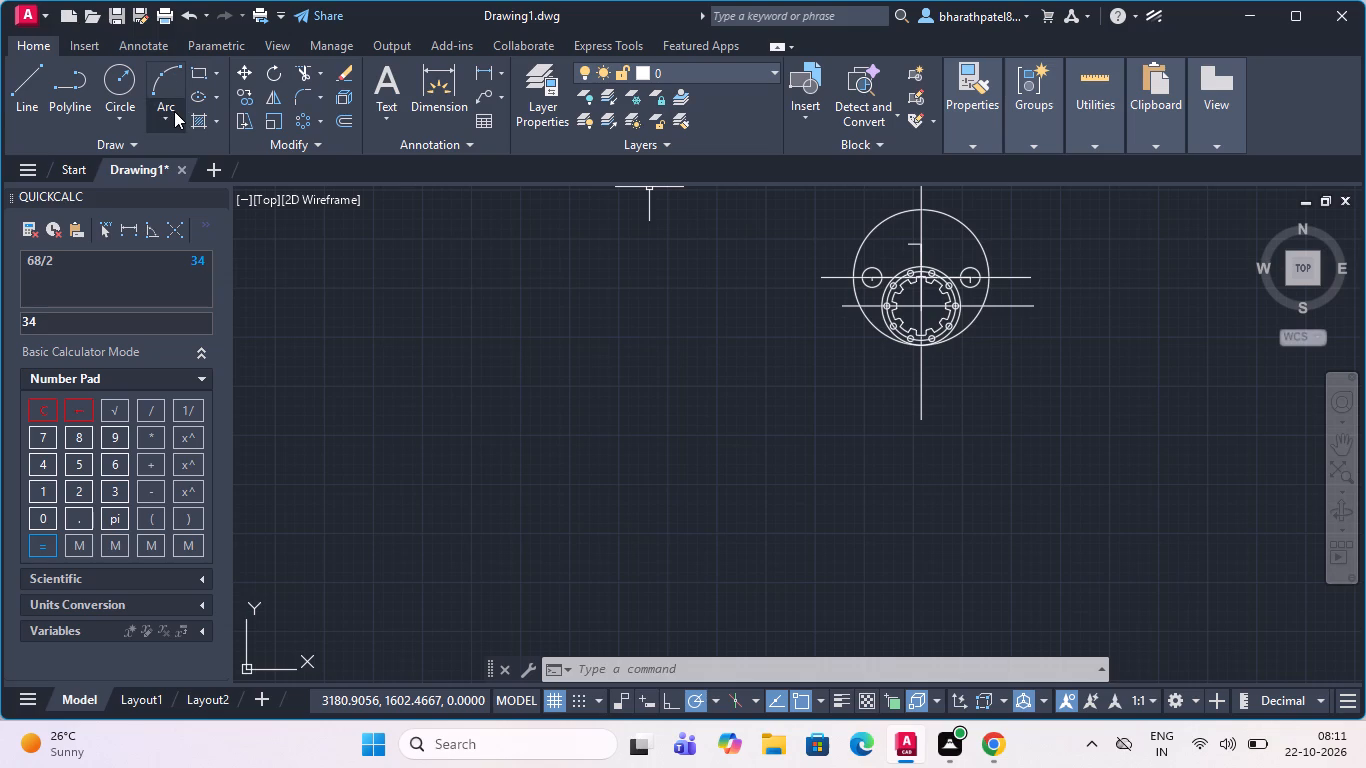
Clear the previous calculator entry and calculate 19+19.
{"action": "left_click_drag", "start_coordinate": [61, 327], "coordinate": [0, 331]}
{"action": "left_click_drag", "start_coordinate": [61, 327], "coordinate": [26, 327]}
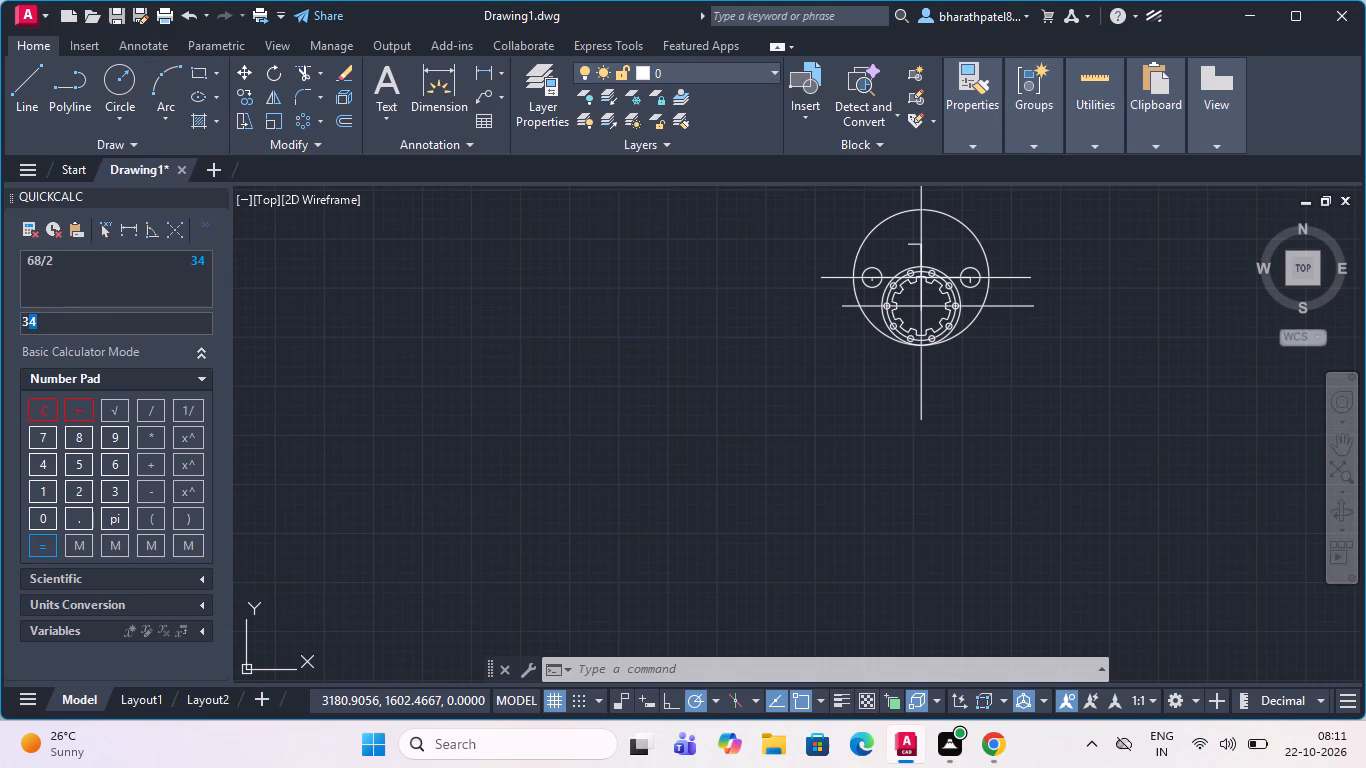
{"action": "left_click", "coordinate": [24, 327]}
{"action": "left_click_drag", "start_coordinate": [47, 320], "coordinate": [2, 314]}
{"action": "triple_click", "coordinate": [46, 408]}
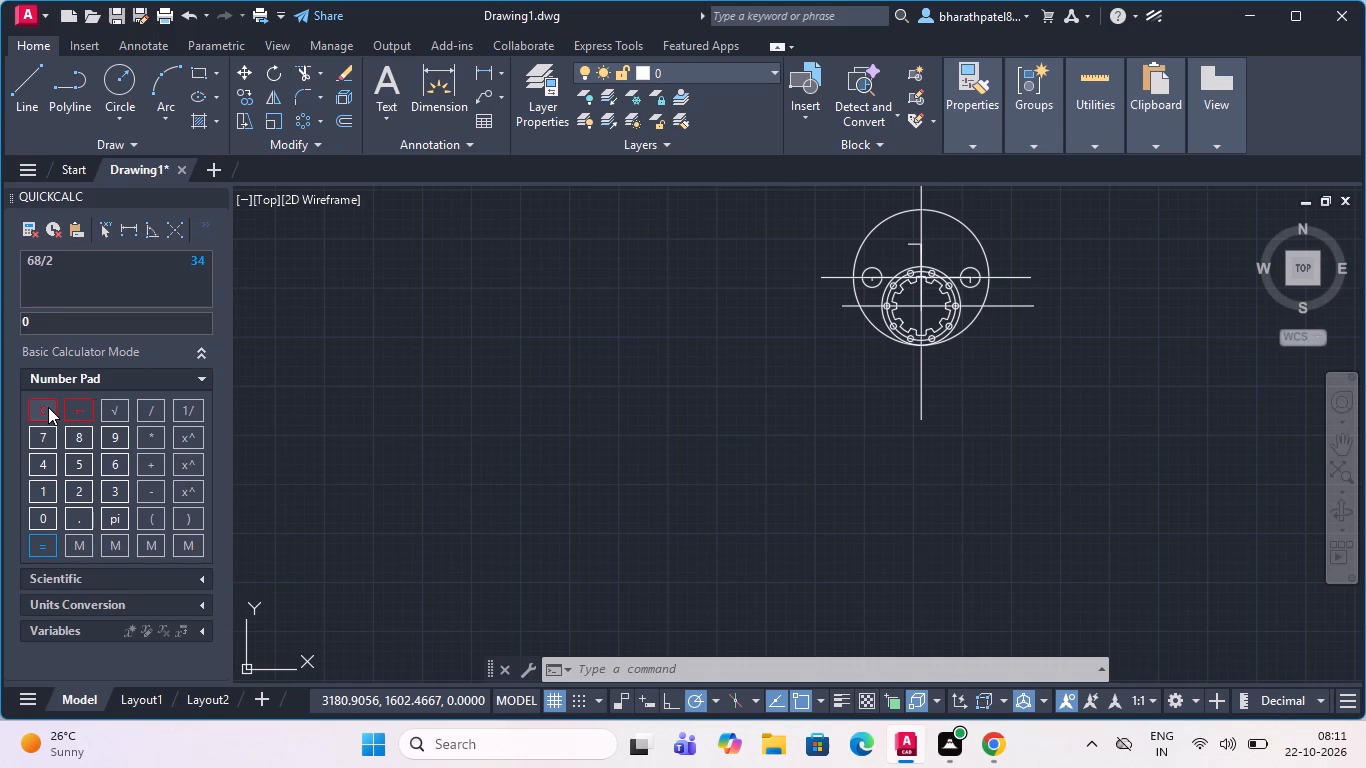
{"action": "left_click", "coordinate": [49, 407]}
{"action": "left_click", "coordinate": [45, 488]}
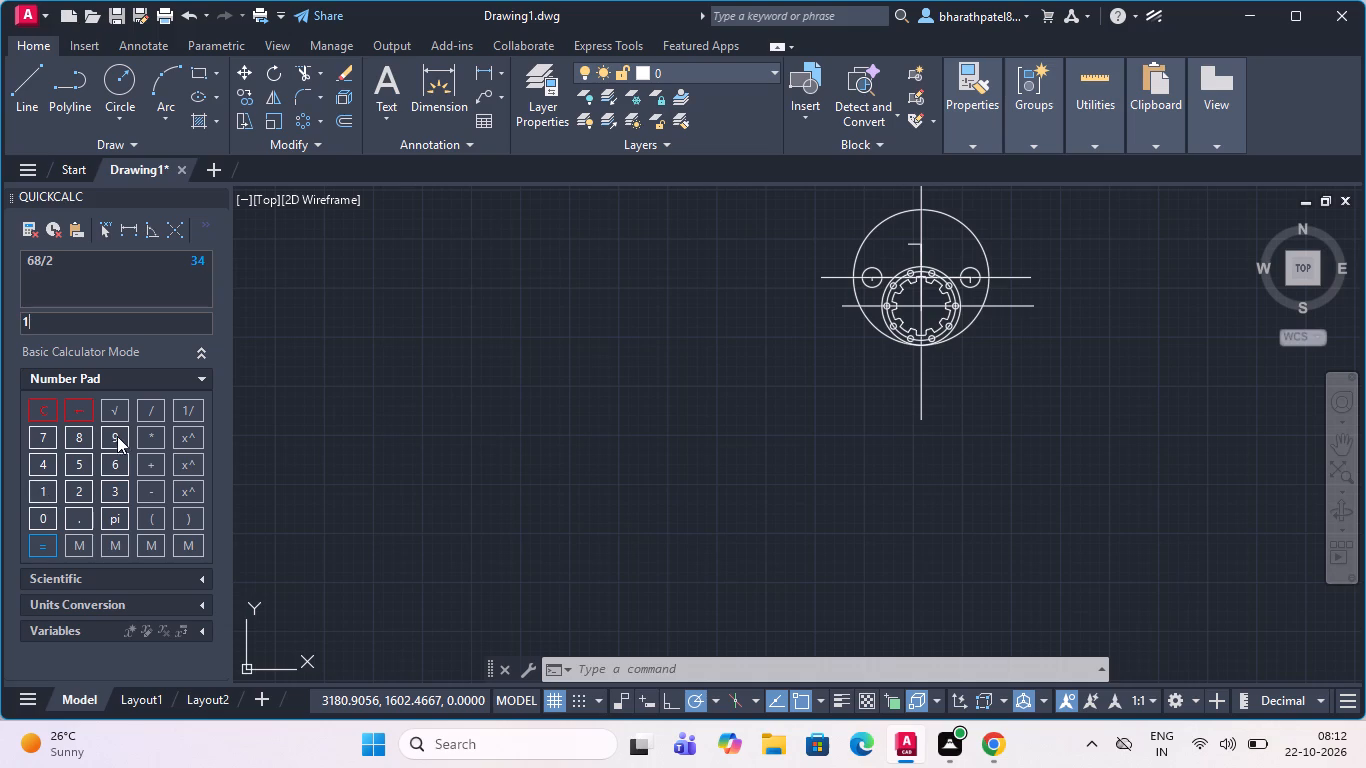
{"action": "left_click", "coordinate": [118, 435]}
{"action": "left_click", "coordinate": [148, 456]}
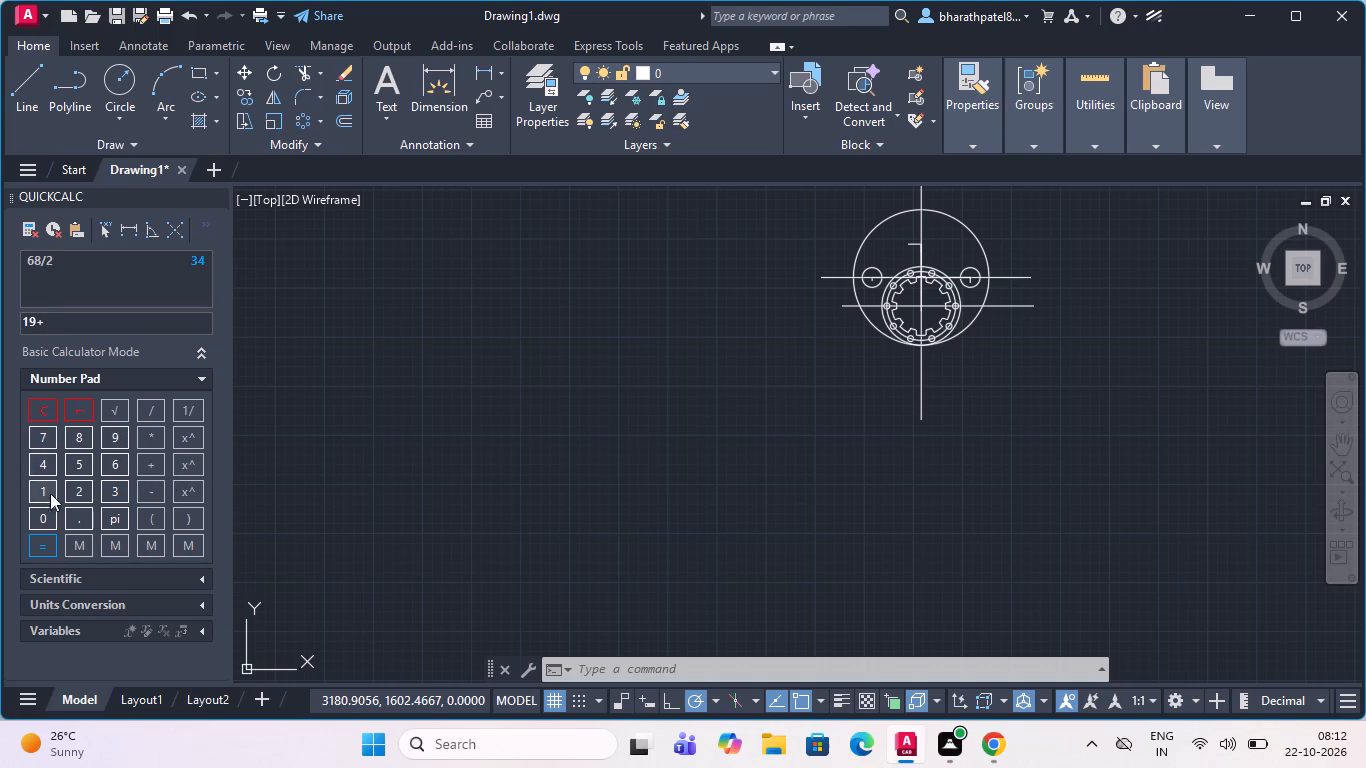
{"action": "left_click", "coordinate": [40, 488]}
{"action": "left_click", "coordinate": [116, 436]}
{"action": "left_click", "coordinate": [45, 540]}
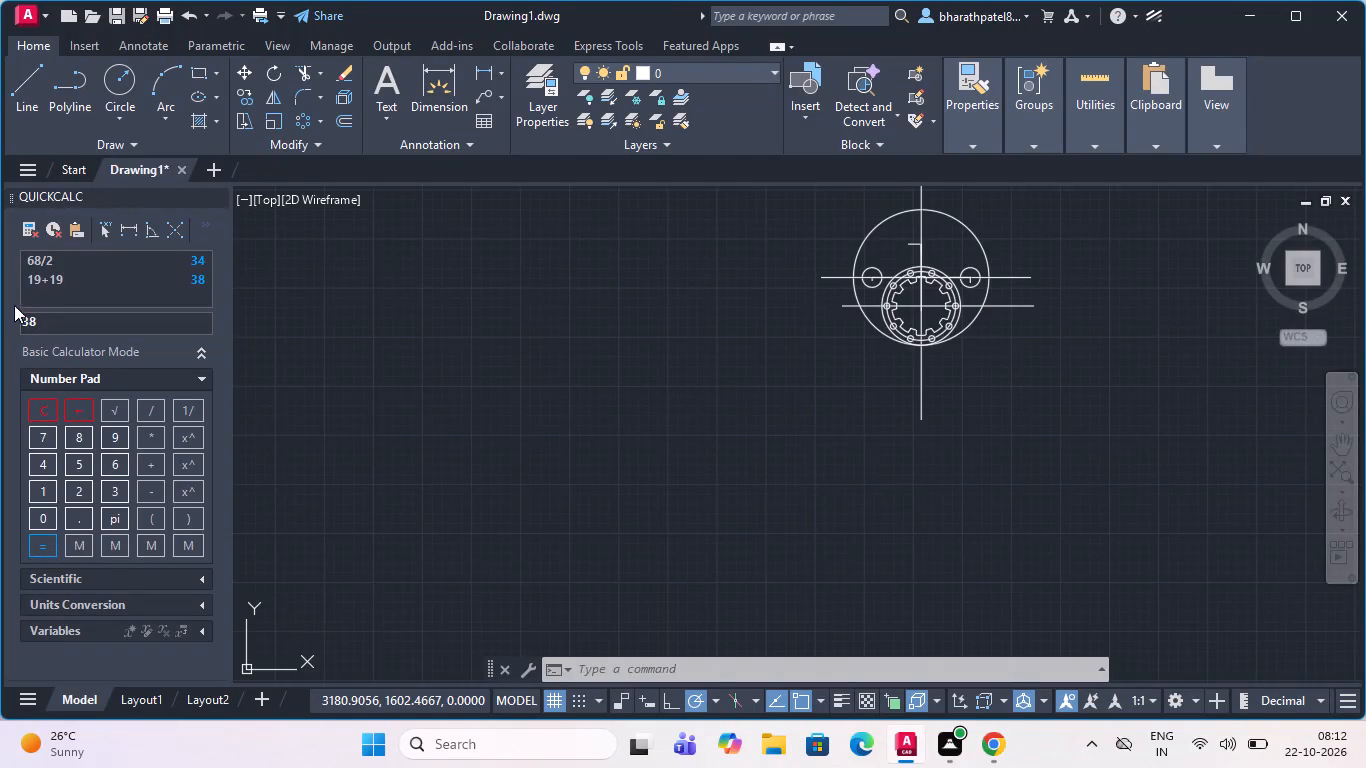
Draw connected line segments from the vertical centre line's upper end: 19 to the left, 8 back to the right, and 38 further right.
{"action": "scroll", "coordinate": [689, 569], "scroll_direction": "down", "scroll_amount": 1}
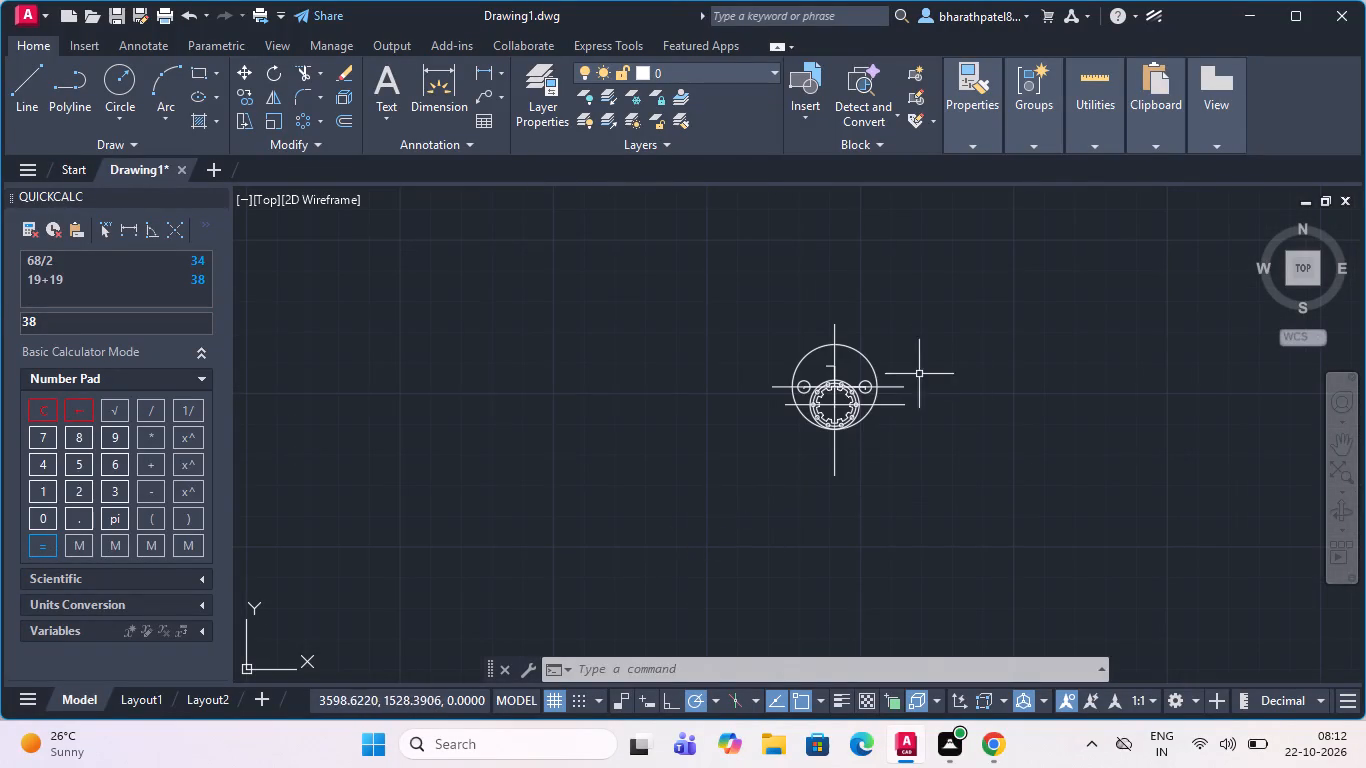
{"action": "scroll", "coordinate": [891, 319], "scroll_direction": "up", "scroll_amount": 2}
{"action": "left_click", "coordinate": [33, 86]}
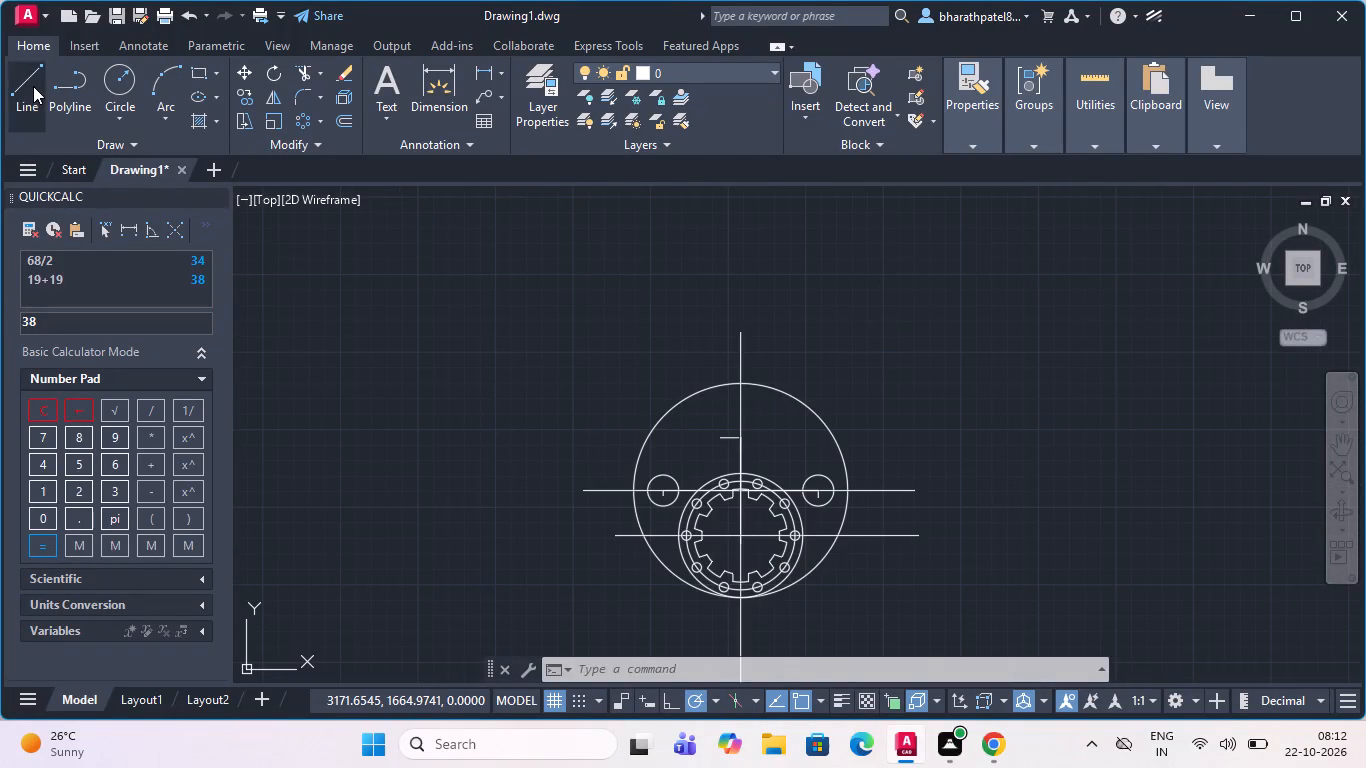
{"action": "scroll", "coordinate": [724, 340], "scroll_direction": "up", "scroll_amount": 4}
{"action": "scroll", "coordinate": [724, 340], "scroll_direction": "down", "scroll_amount": 1}
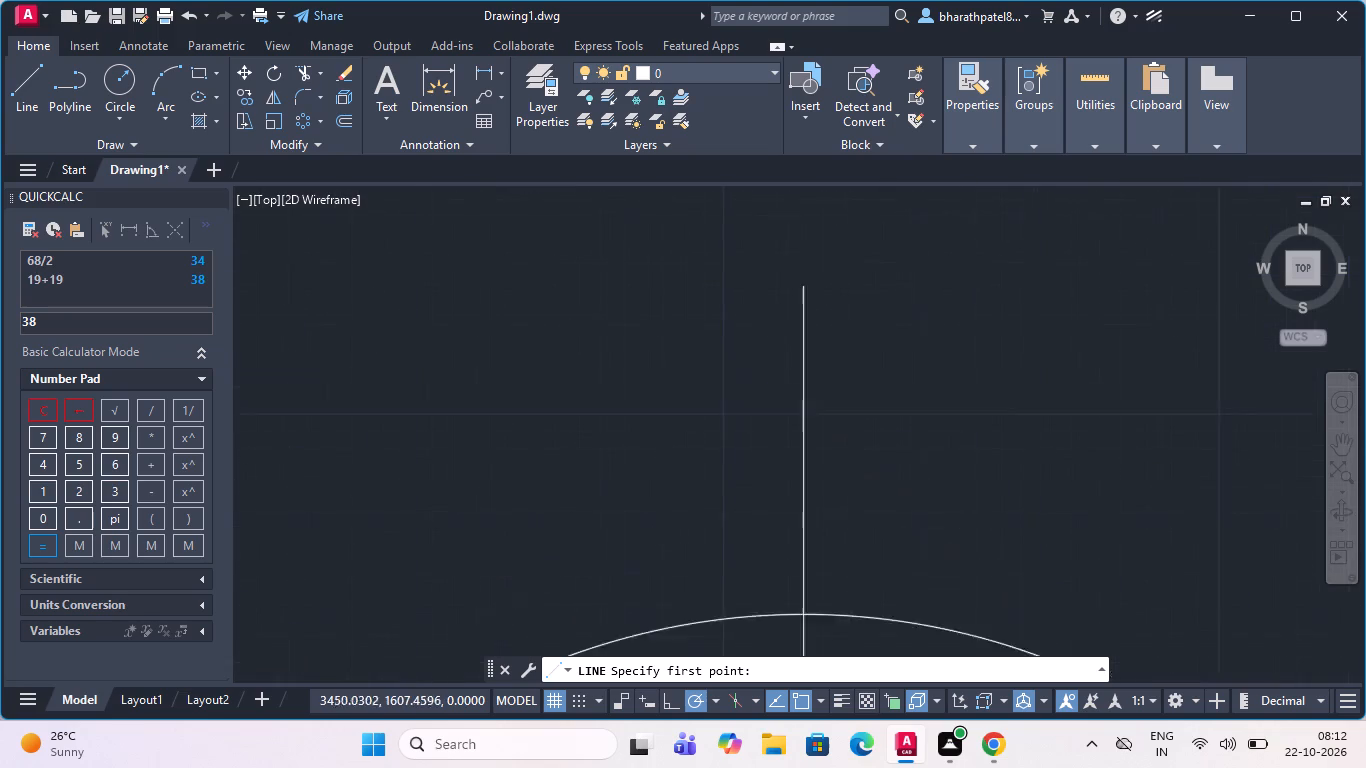
{"action": "scroll", "coordinate": [724, 340], "scroll_direction": "down", "scroll_amount": 1}
{"action": "left_click_drag", "start_coordinate": [759, 321], "coordinate": [750, 324]}
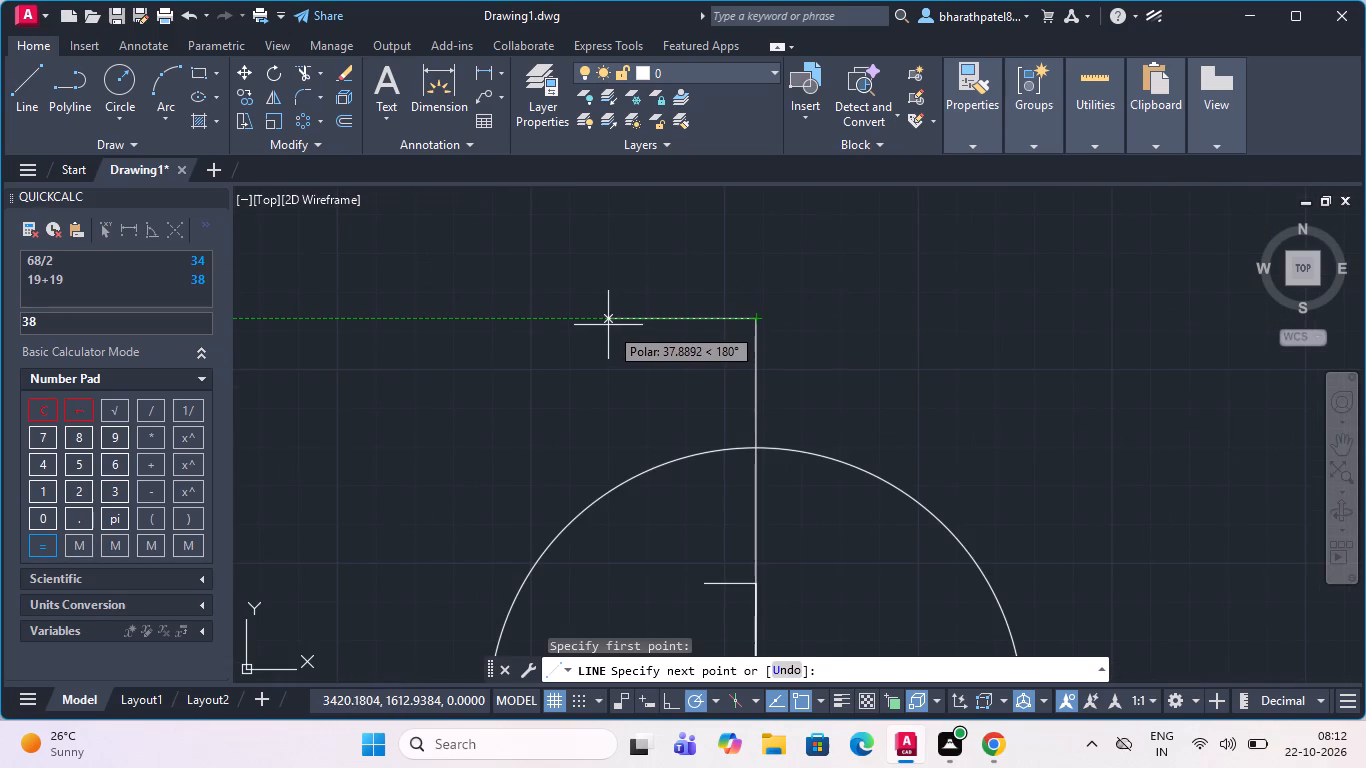
{"action": "key", "text": "1"}
{"action": "key", "text": "9"}
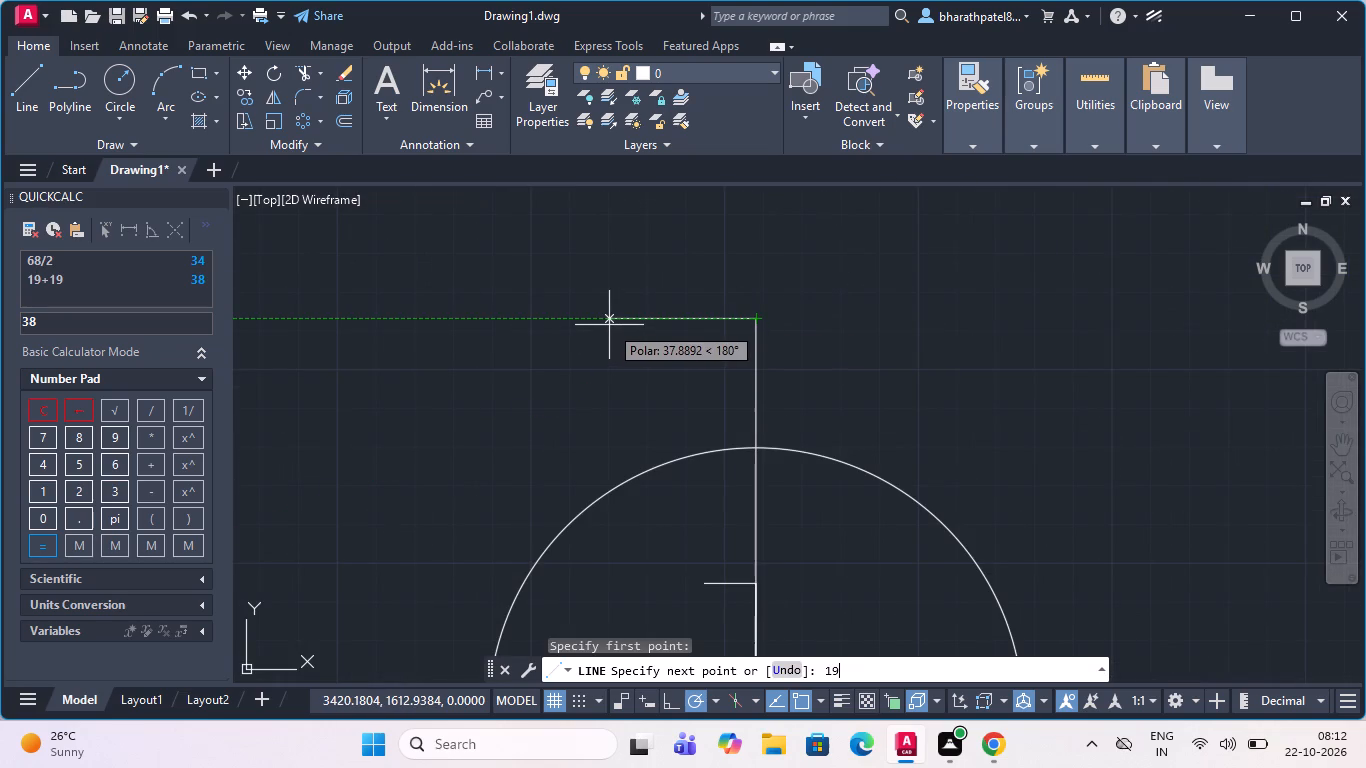
{"action": "key", "text": "Return"}
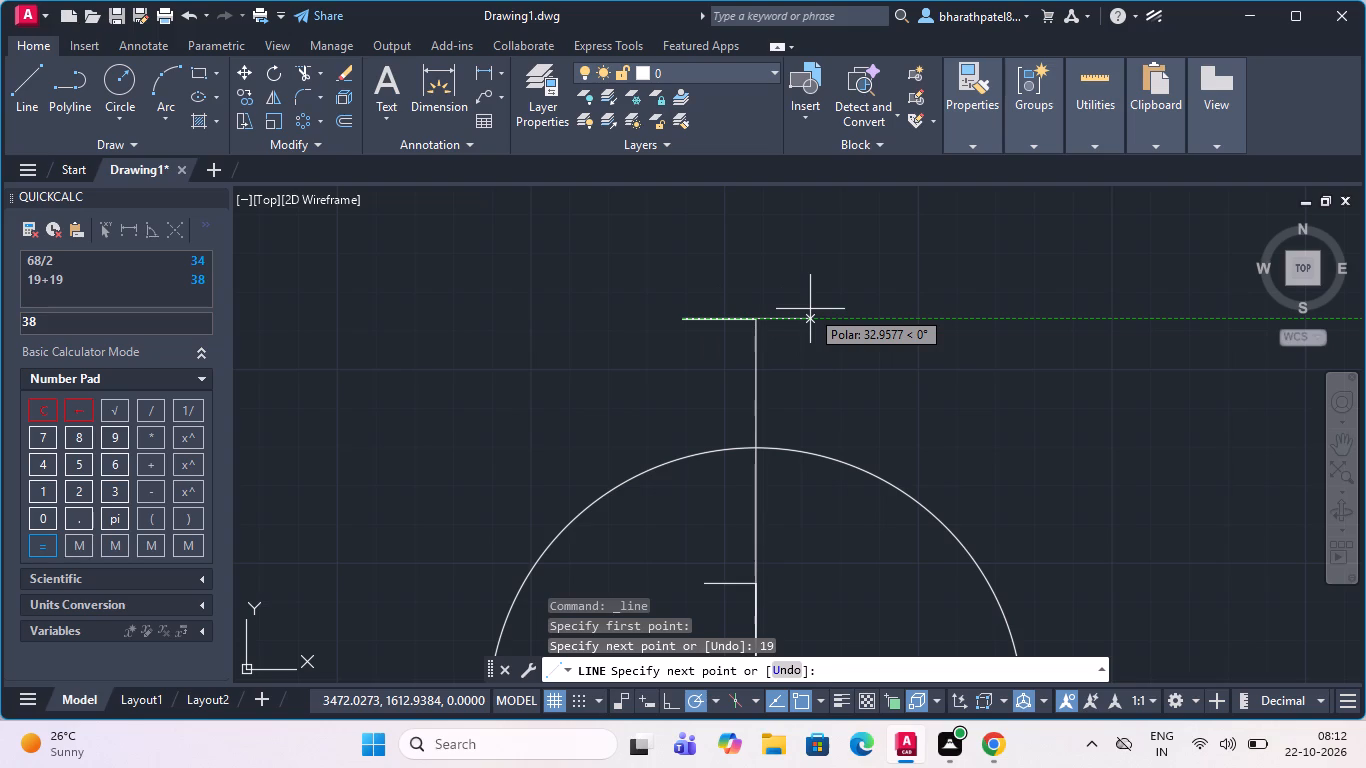
{"action": "key", "text": "8"}
{"action": "key", "text": "Return"}
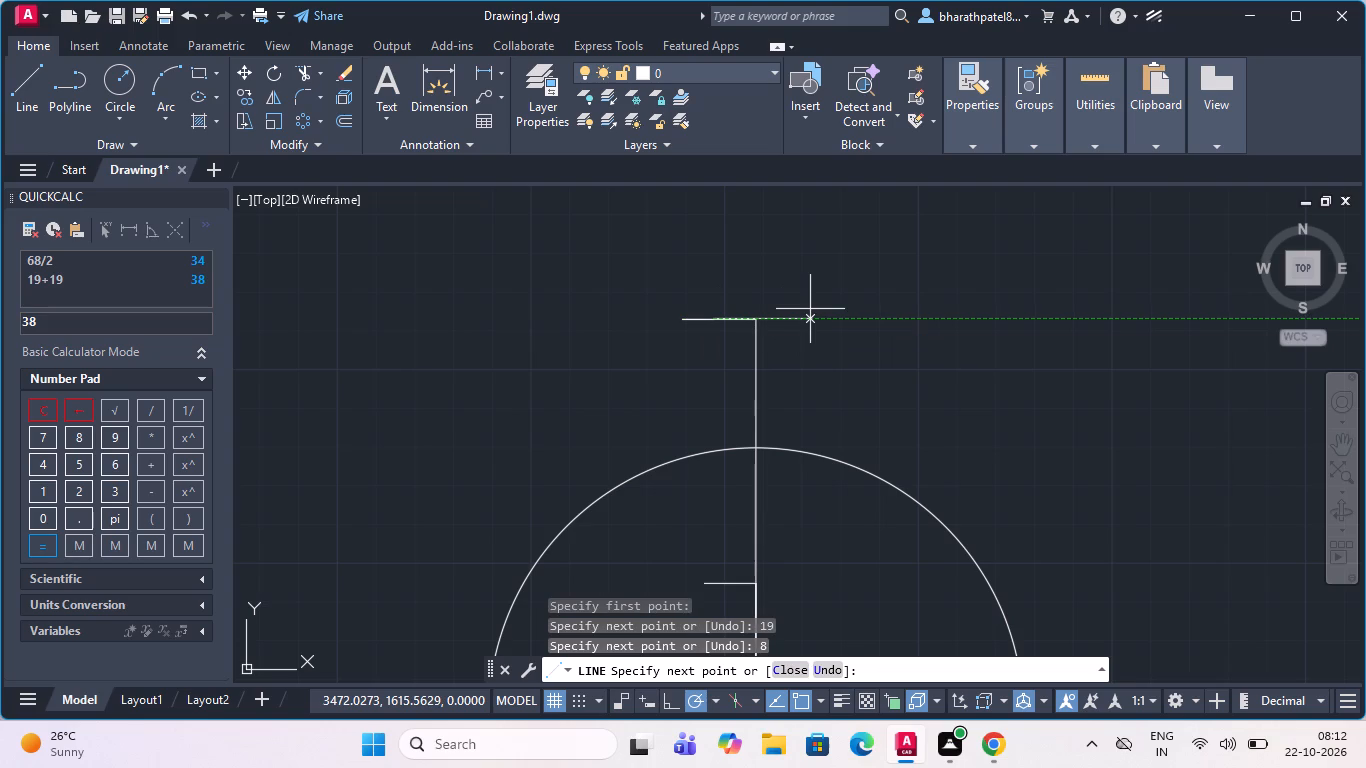
{"action": "type", "text": "38"}
{"action": "key", "text": "Return"}
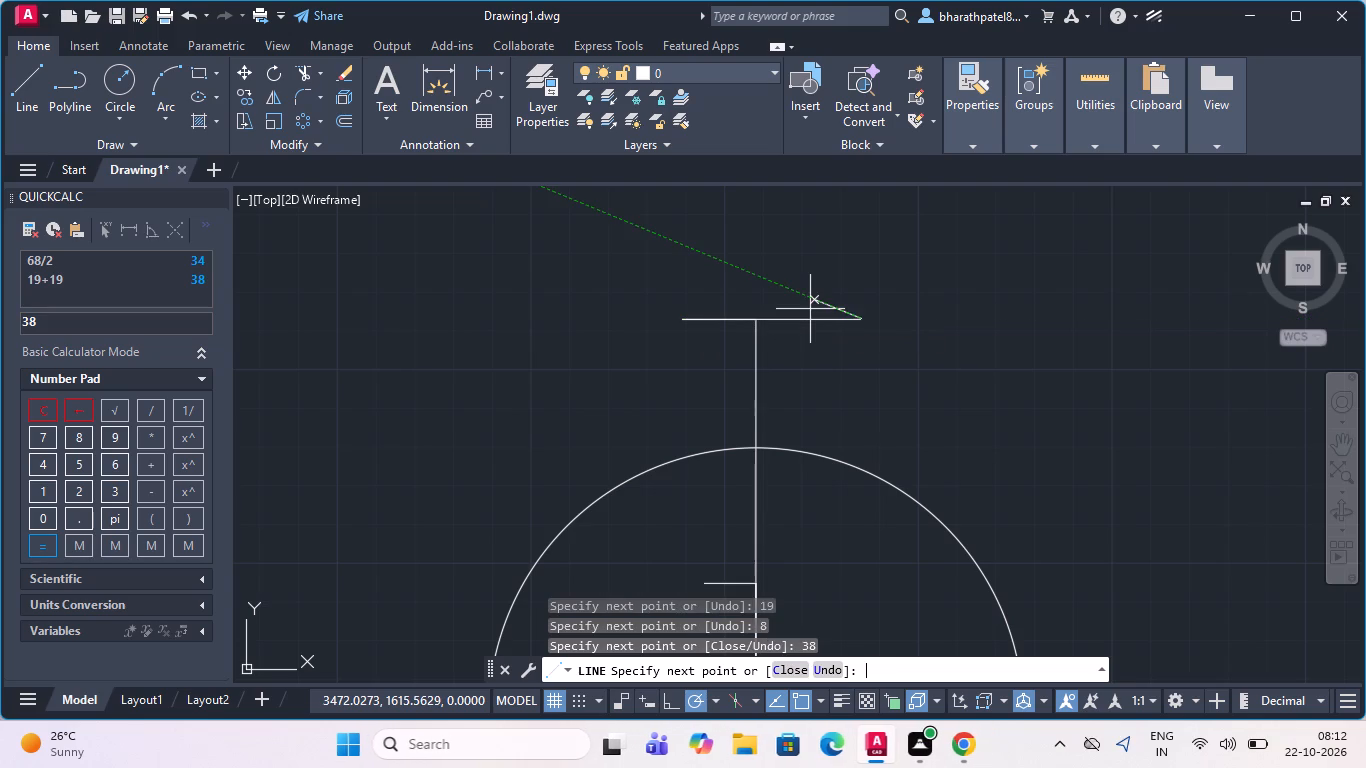
Continue the line from the top edge's right end straight down to just inside the radius-40 circle.
{"action": "scroll", "coordinate": [812, 310], "scroll_direction": "down", "scroll_amount": 3}
{"action": "scroll", "coordinate": [826, 385], "scroll_direction": "up", "scroll_amount": 4}
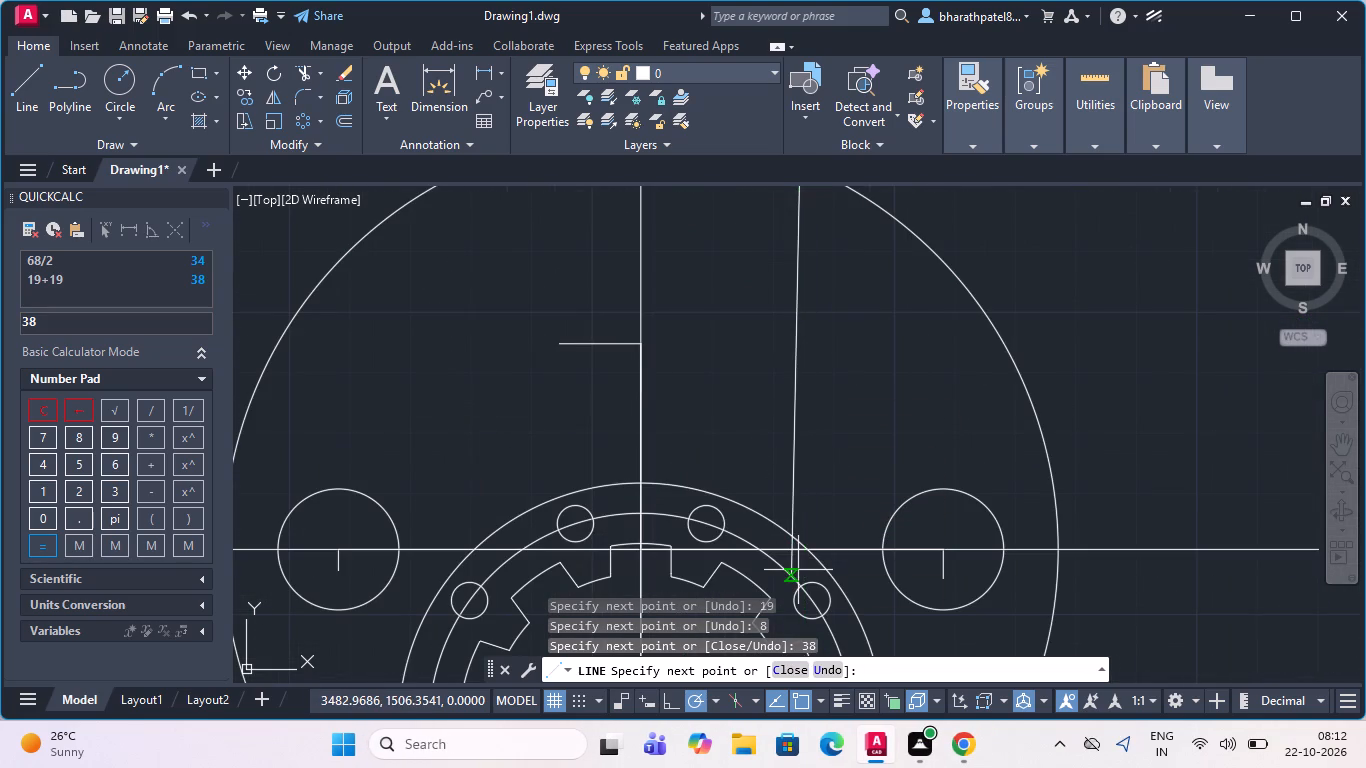
{"action": "scroll", "coordinate": [798, 570], "scroll_direction": "up", "scroll_amount": 3}
{"action": "left_click", "coordinate": [814, 547]}
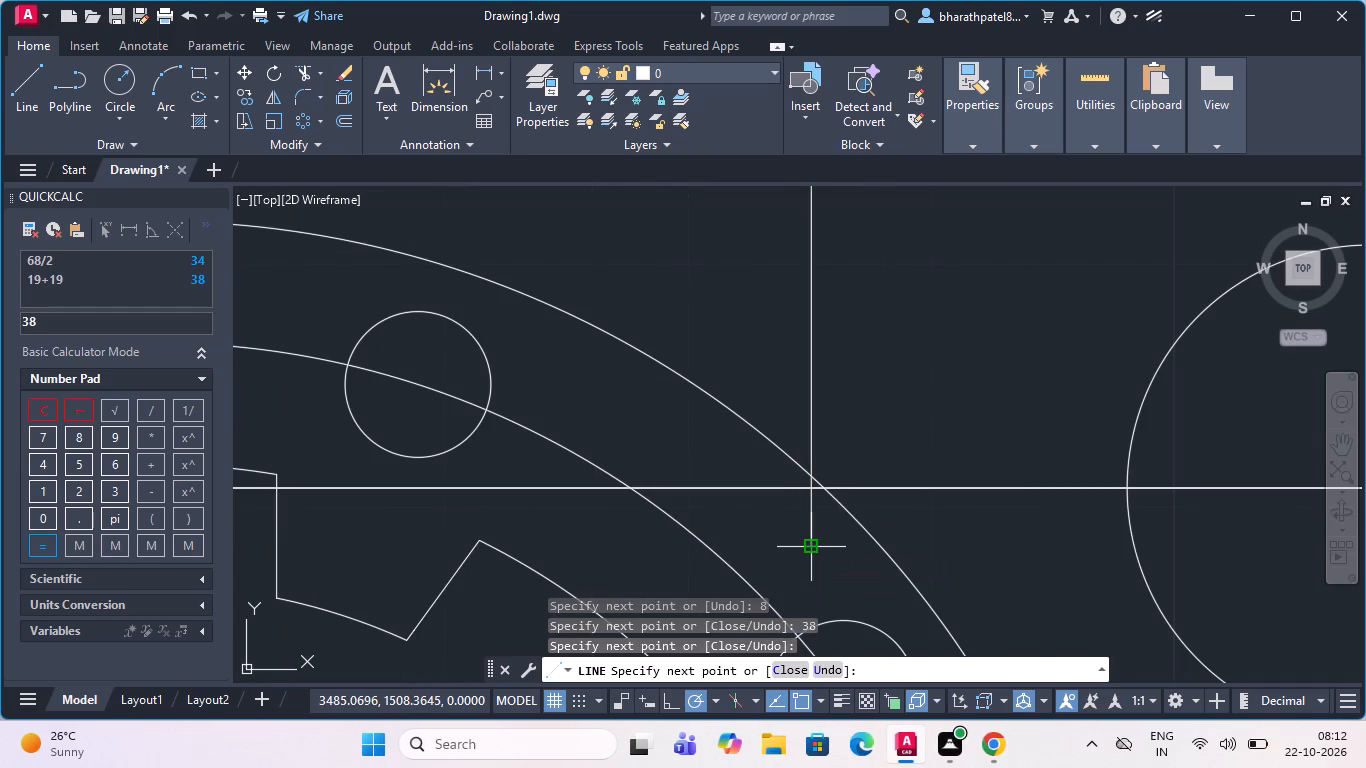
{"action": "key", "text": "Escape"}
Draw a vertical line from the top edge's left end down to just inside the radius-40 circle.
{"action": "scroll", "coordinate": [810, 544], "scroll_direction": "down", "scroll_amount": 4}
{"action": "scroll", "coordinate": [310, 239], "scroll_direction": "down", "scroll_amount": 1}
{"action": "scroll", "coordinate": [611, 421], "scroll_direction": "down", "scroll_amount": 2}
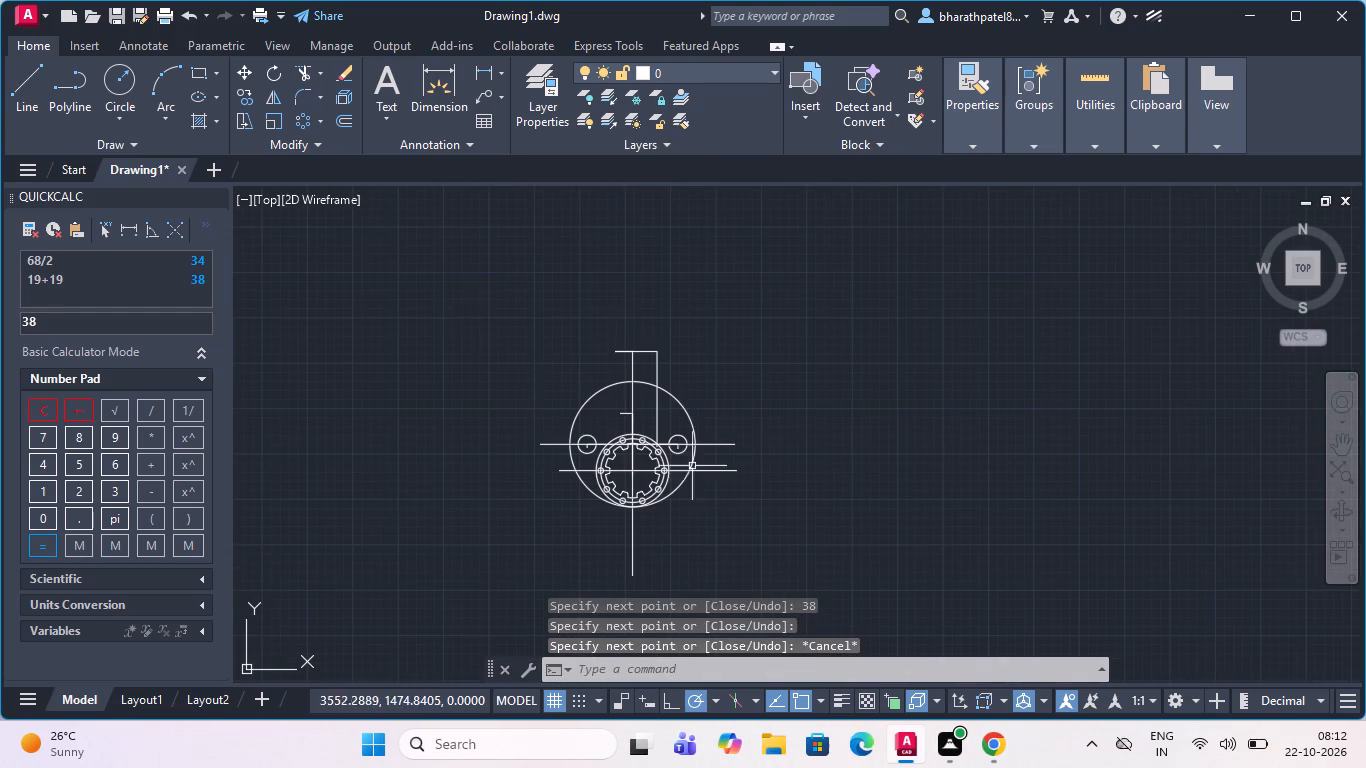
{"action": "left_click", "coordinate": [13, 85]}
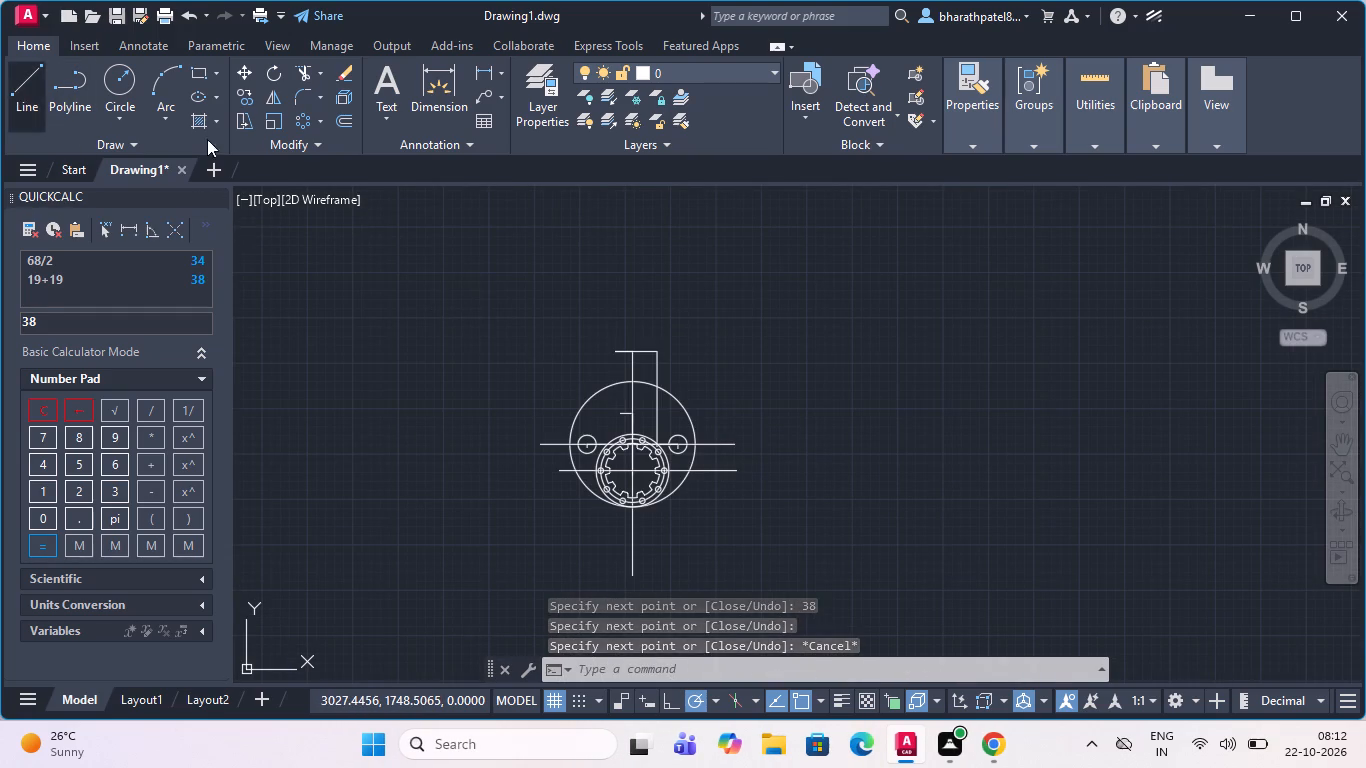
{"action": "scroll", "coordinate": [568, 324], "scroll_direction": "up", "scroll_amount": 3}
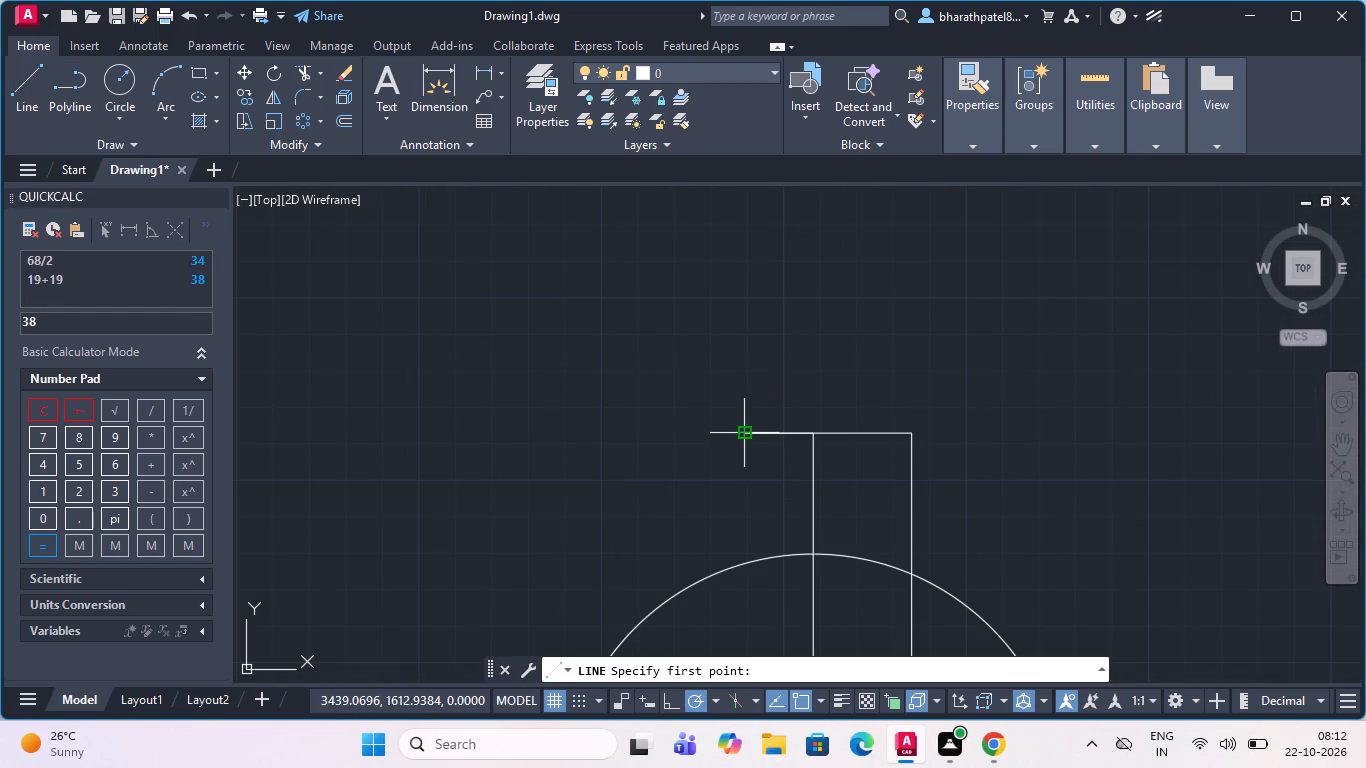
{"action": "left_click", "coordinate": [740, 438]}
{"action": "scroll", "coordinate": [740, 433], "scroll_direction": "down", "scroll_amount": 5}
{"action": "scroll", "coordinate": [734, 469], "scroll_direction": "up", "scroll_amount": 1}
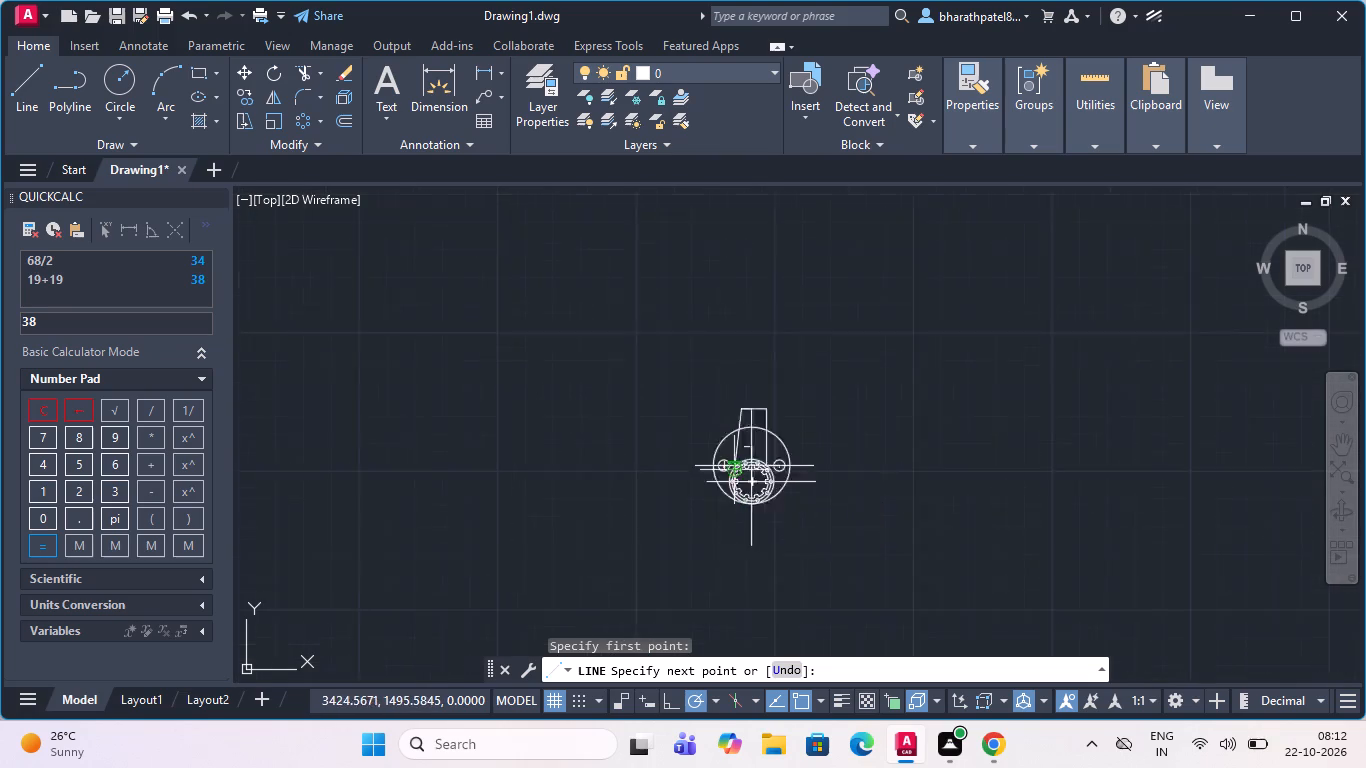
{"action": "scroll", "coordinate": [734, 469], "scroll_direction": "up", "scroll_amount": 3}
{"action": "scroll", "coordinate": [745, 252], "scroll_direction": "up", "scroll_amount": 1}
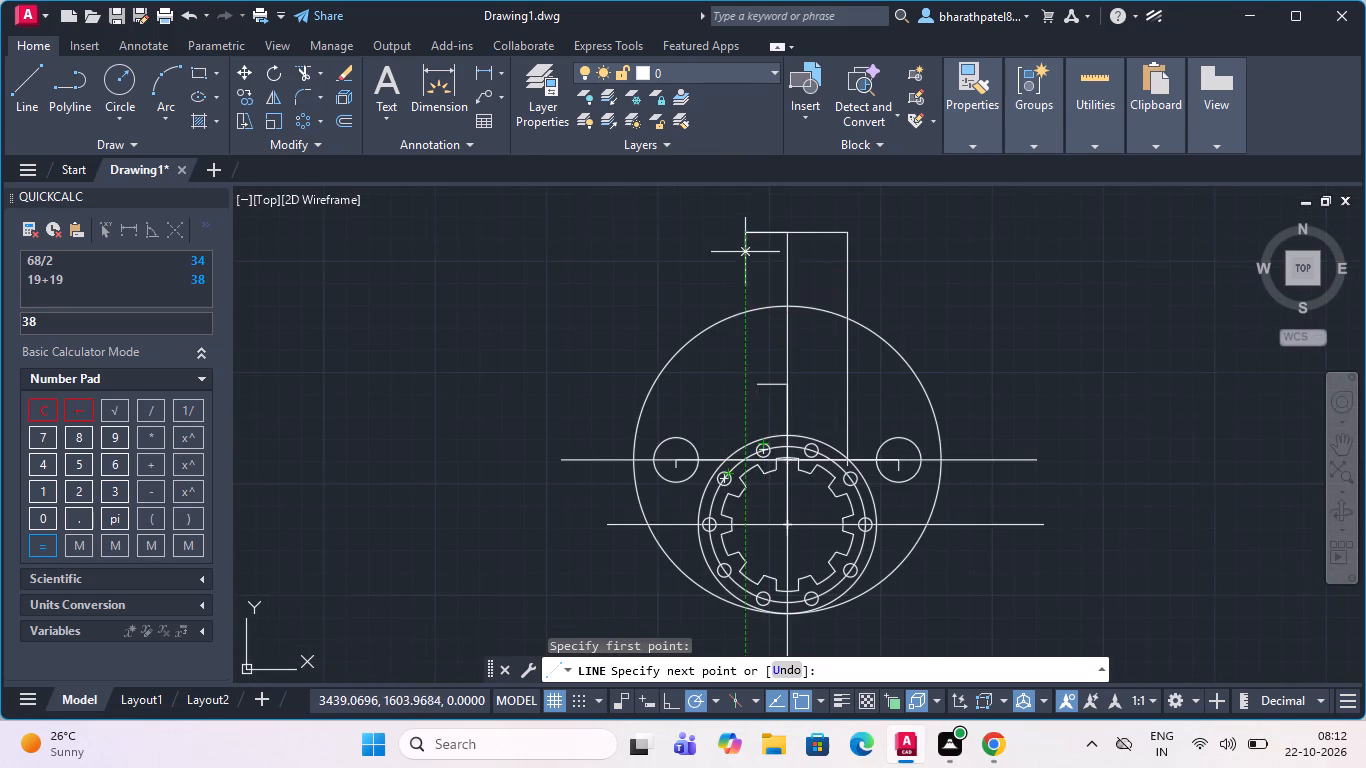
{"action": "scroll", "coordinate": [745, 252], "scroll_direction": "up", "scroll_amount": 3}
{"action": "scroll", "coordinate": [745, 263], "scroll_direction": "down", "scroll_amount": 5}
{"action": "scroll", "coordinate": [748, 272], "scroll_direction": "up", "scroll_amount": 4}
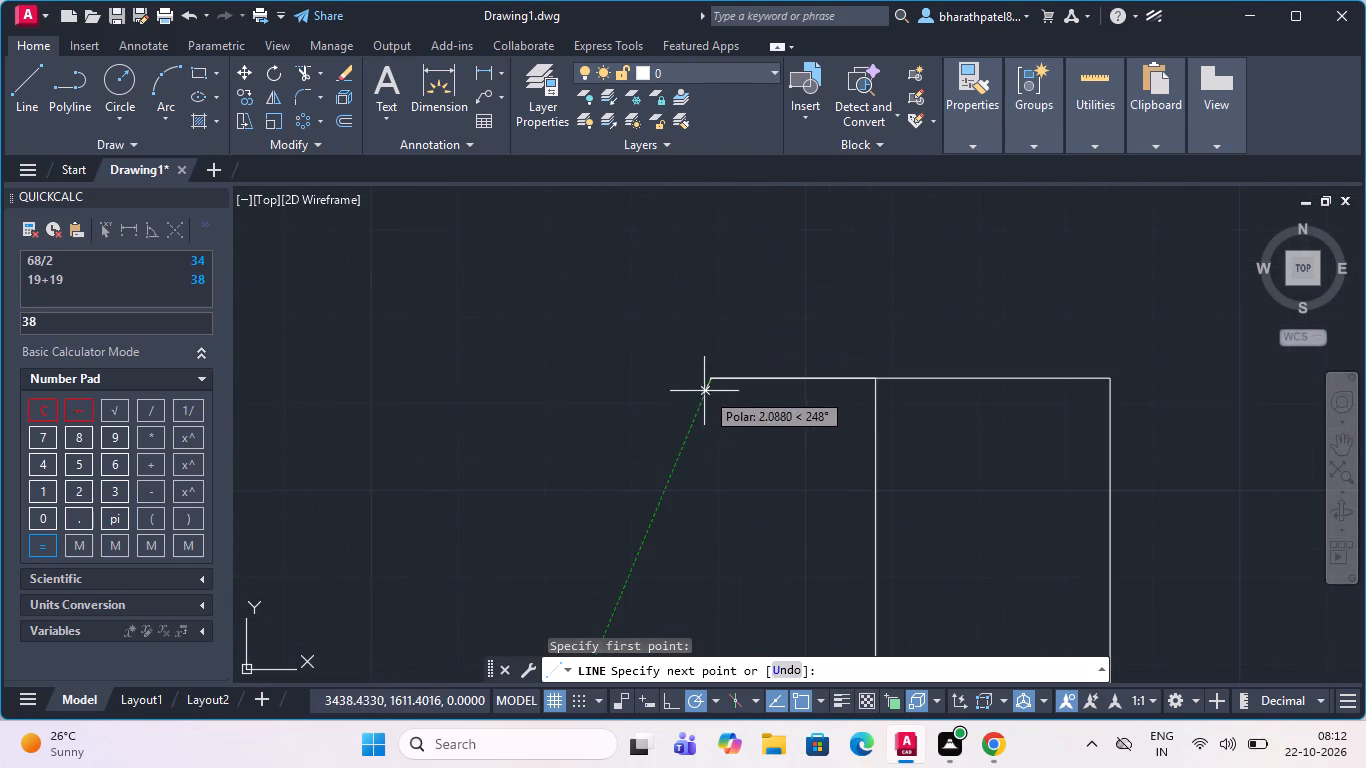
{"action": "scroll", "coordinate": [705, 391], "scroll_direction": "up", "scroll_amount": 3}
{"action": "scroll", "coordinate": [705, 386], "scroll_direction": "down", "scroll_amount": 8}
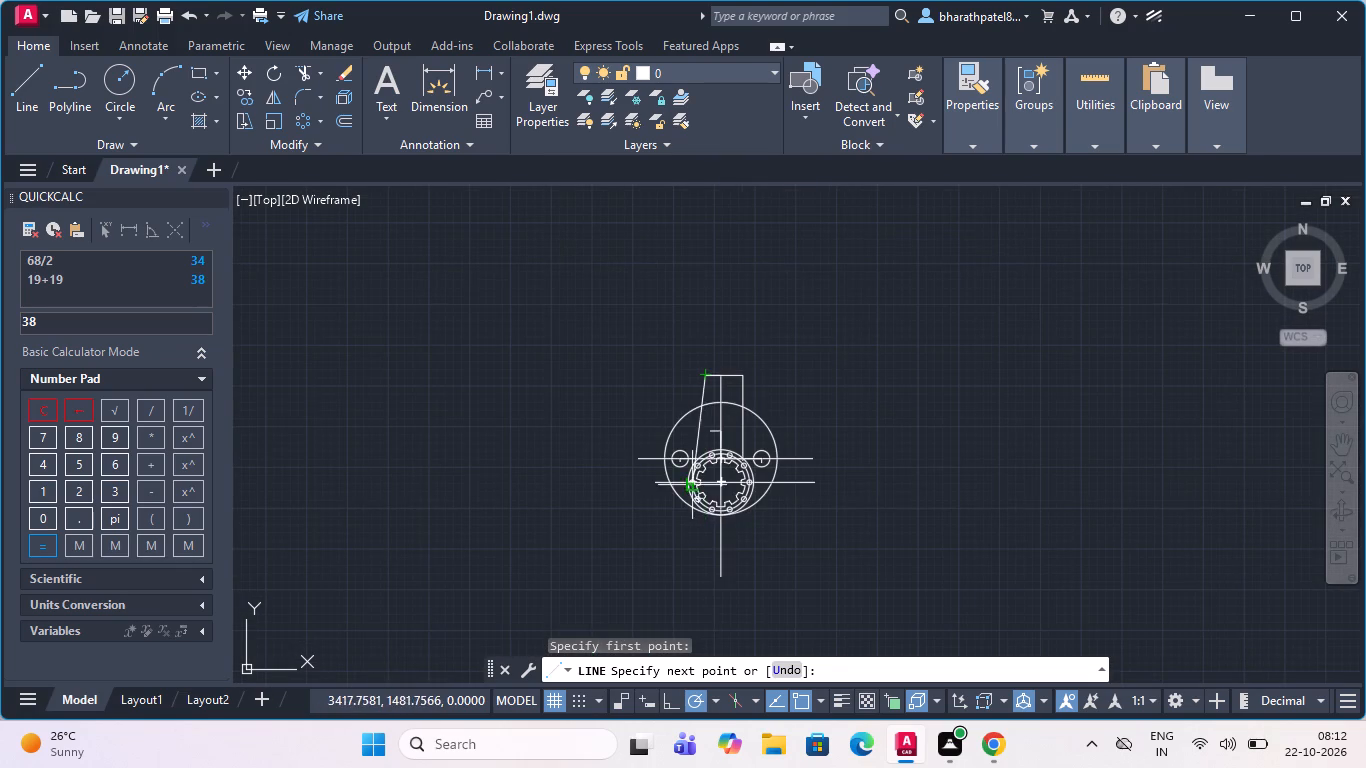
{"action": "scroll", "coordinate": [696, 468], "scroll_direction": "up", "scroll_amount": 5}
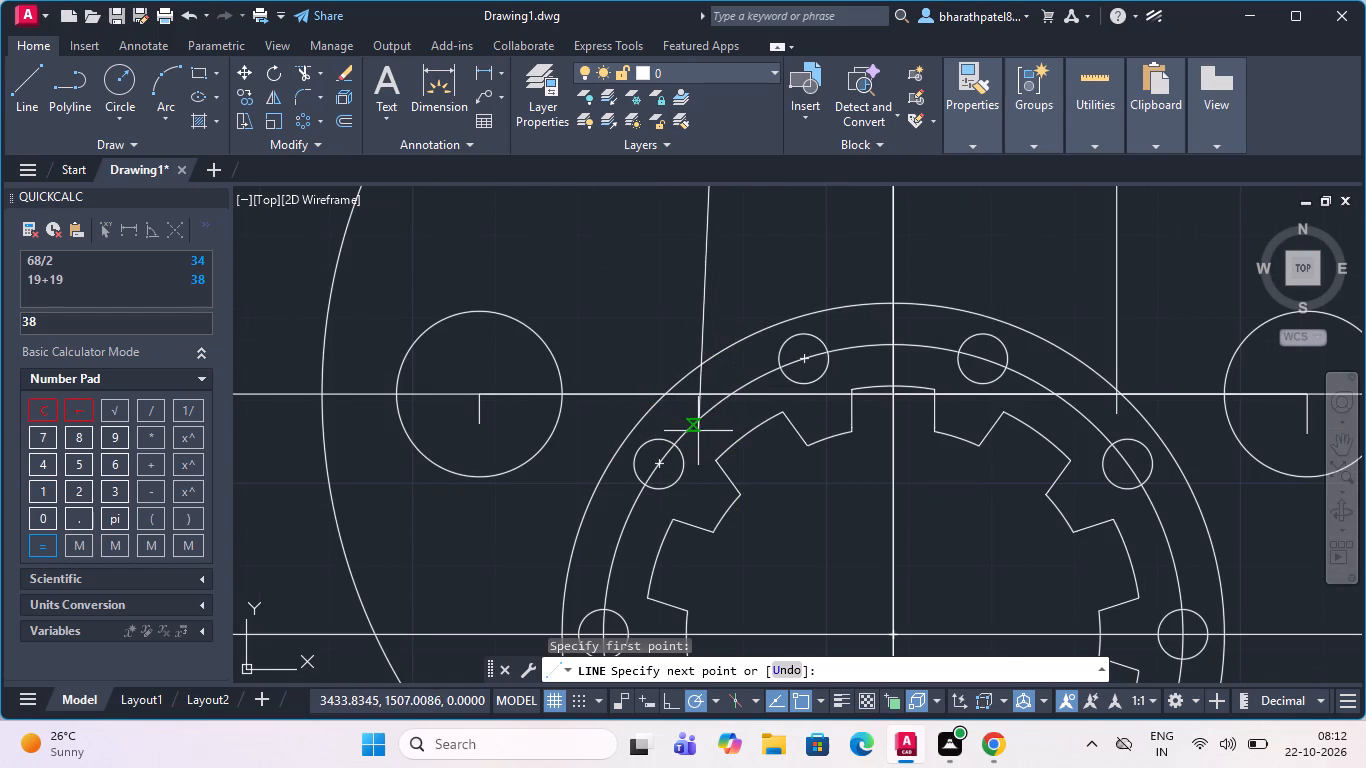
{"action": "scroll", "coordinate": [691, 431], "scroll_direction": "down", "scroll_amount": 3}
{"action": "scroll", "coordinate": [702, 424], "scroll_direction": "up", "scroll_amount": 2}
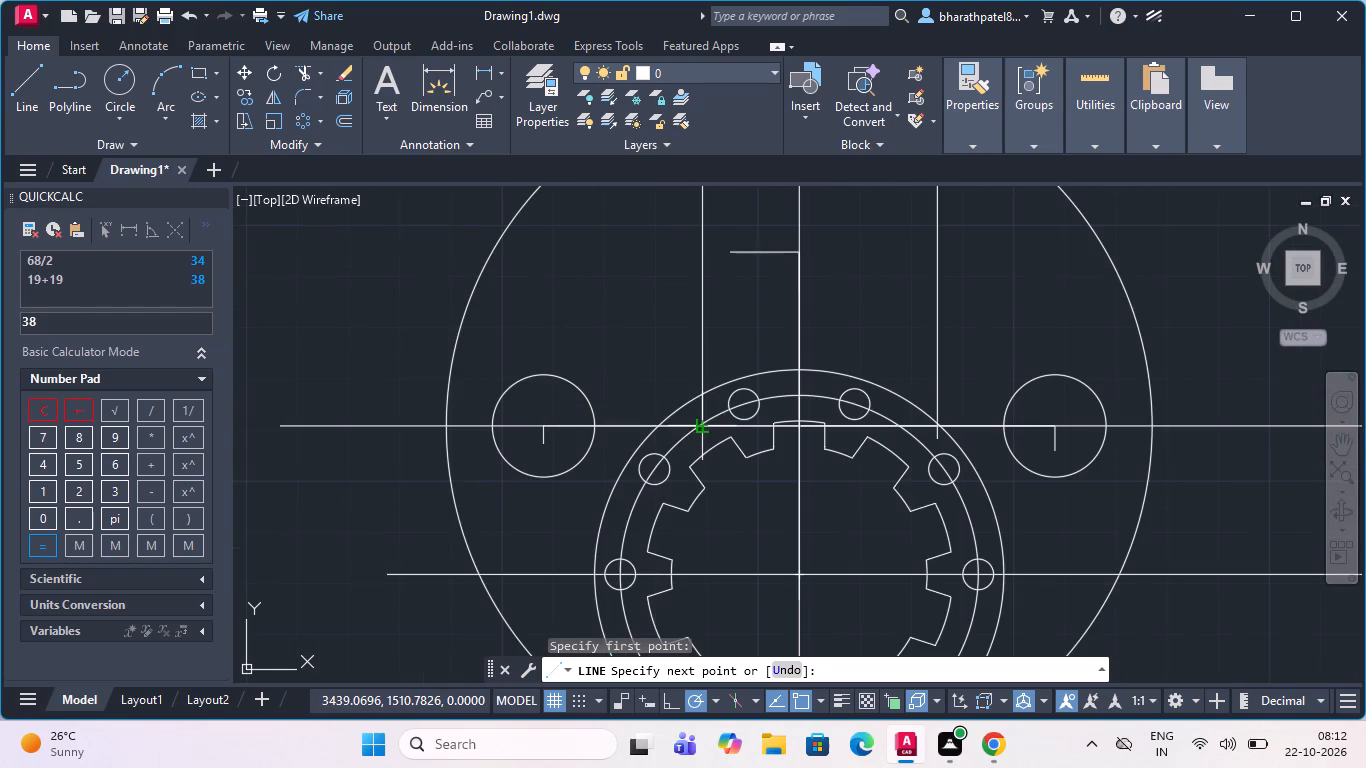
{"action": "scroll", "coordinate": [694, 423], "scroll_direction": "up", "scroll_amount": 4}
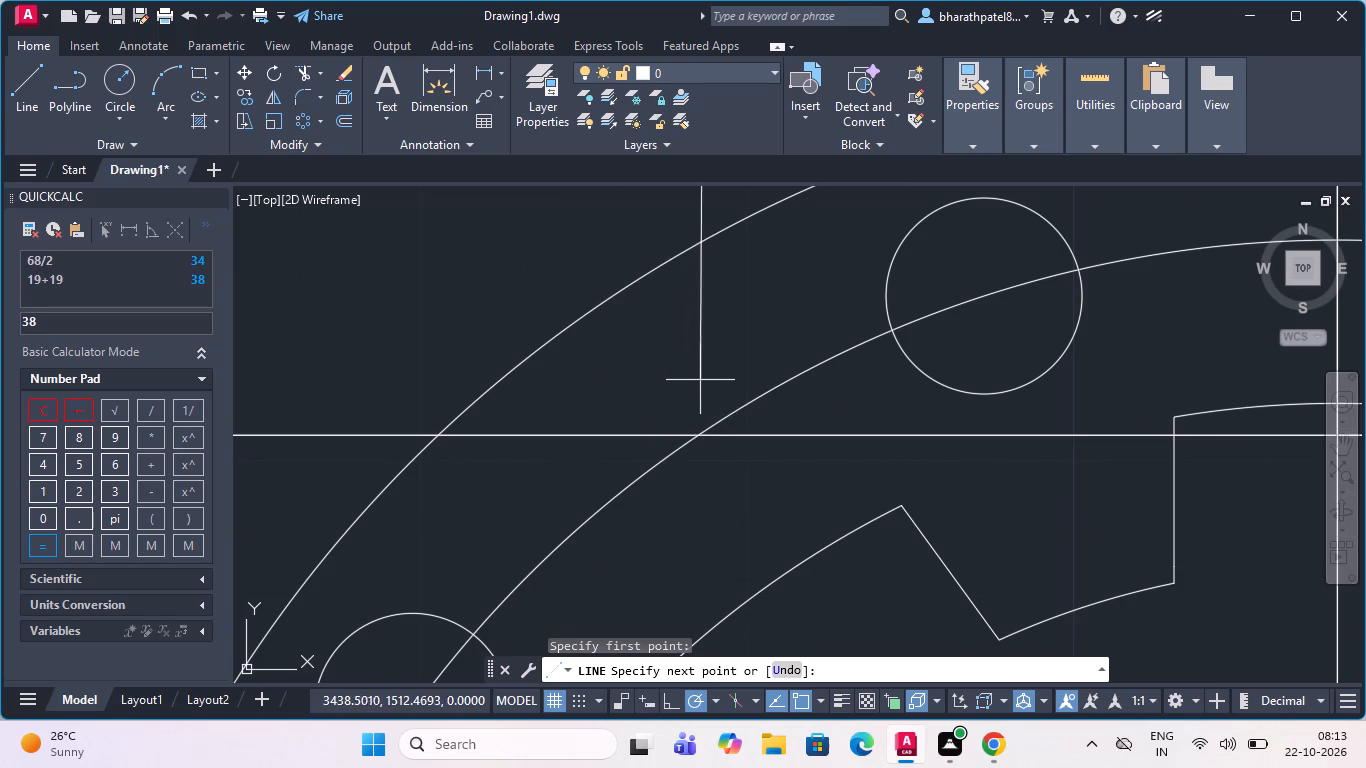
{"action": "left_click", "coordinate": [718, 372]}
{"action": "key", "text": "Escape"}
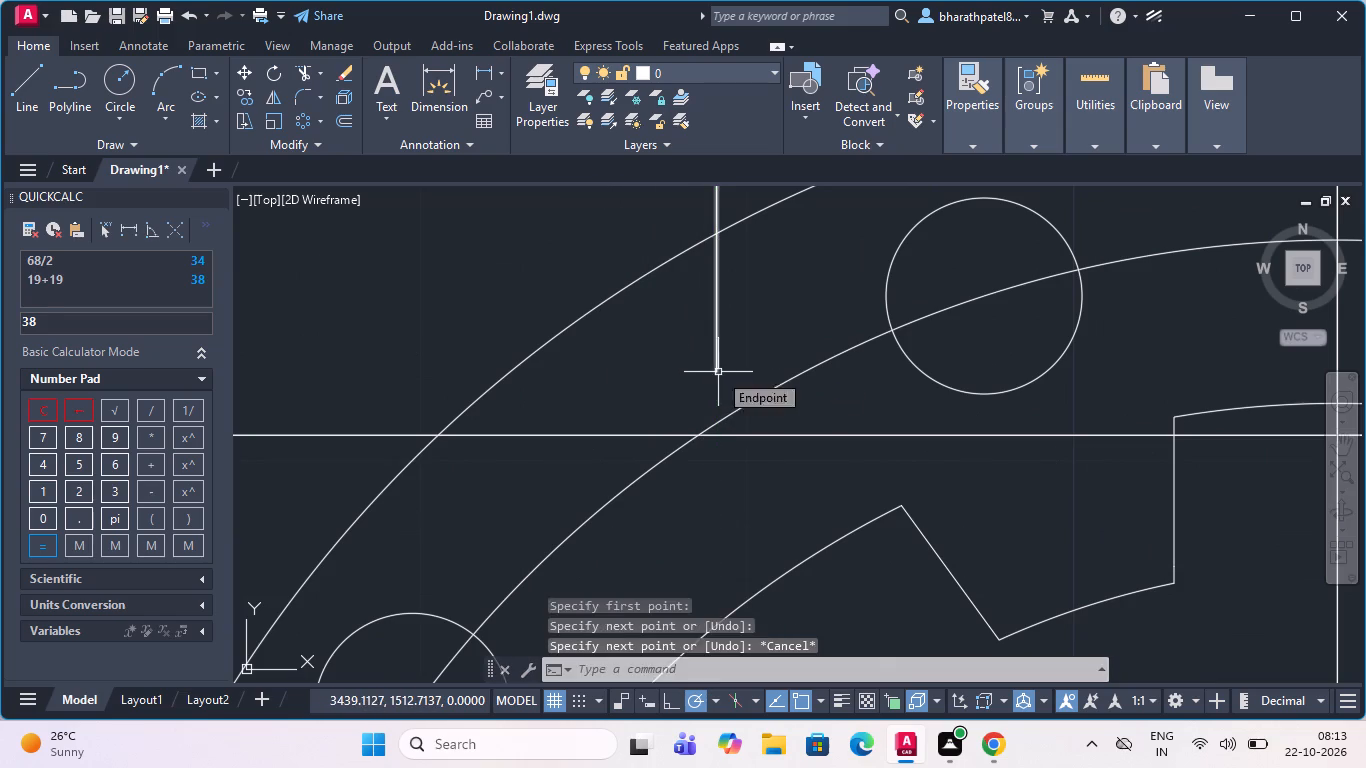
Trim the lower ends of both vertical side lines where they extend inside the radius-40 circle.
{"action": "scroll", "coordinate": [715, 379], "scroll_direction": "down", "scroll_amount": 4}
{"action": "left_click", "coordinate": [303, 64]}
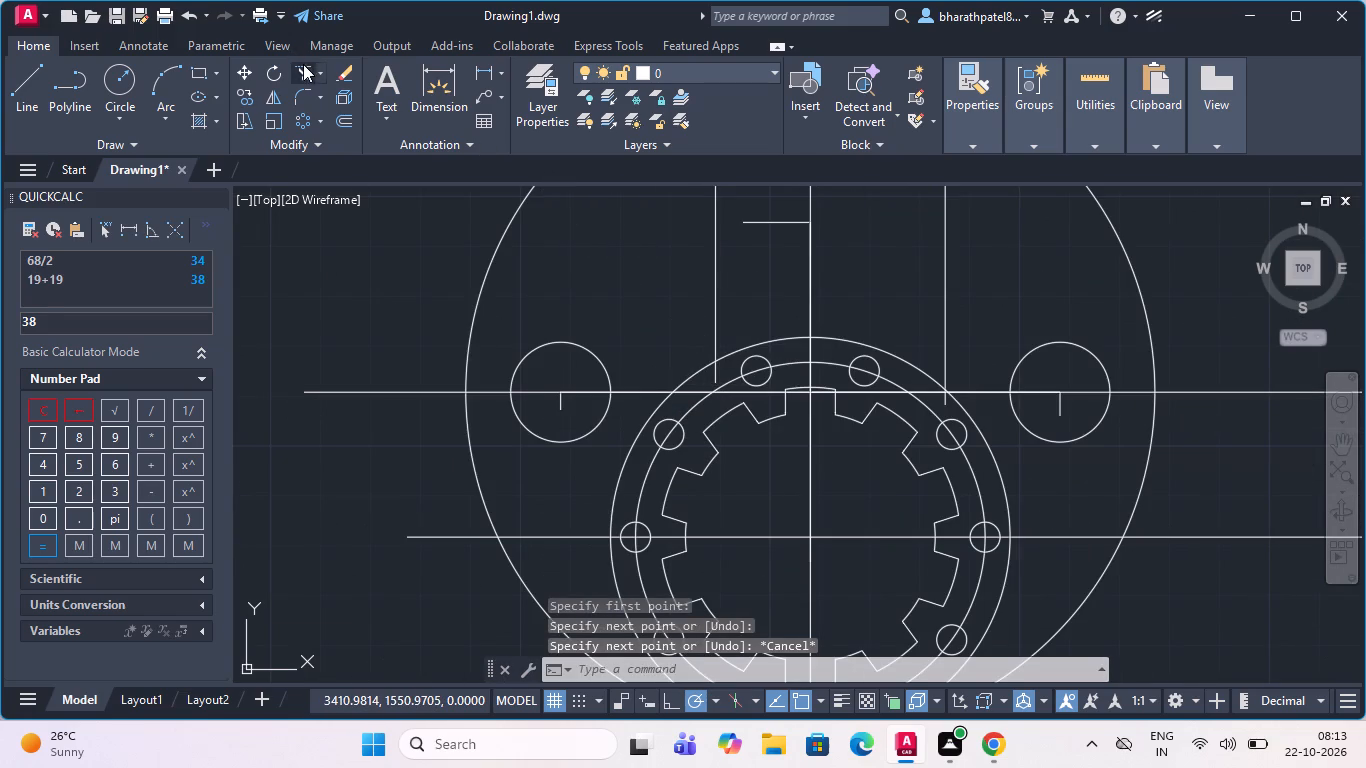
{"action": "left_click", "coordinate": [716, 375]}
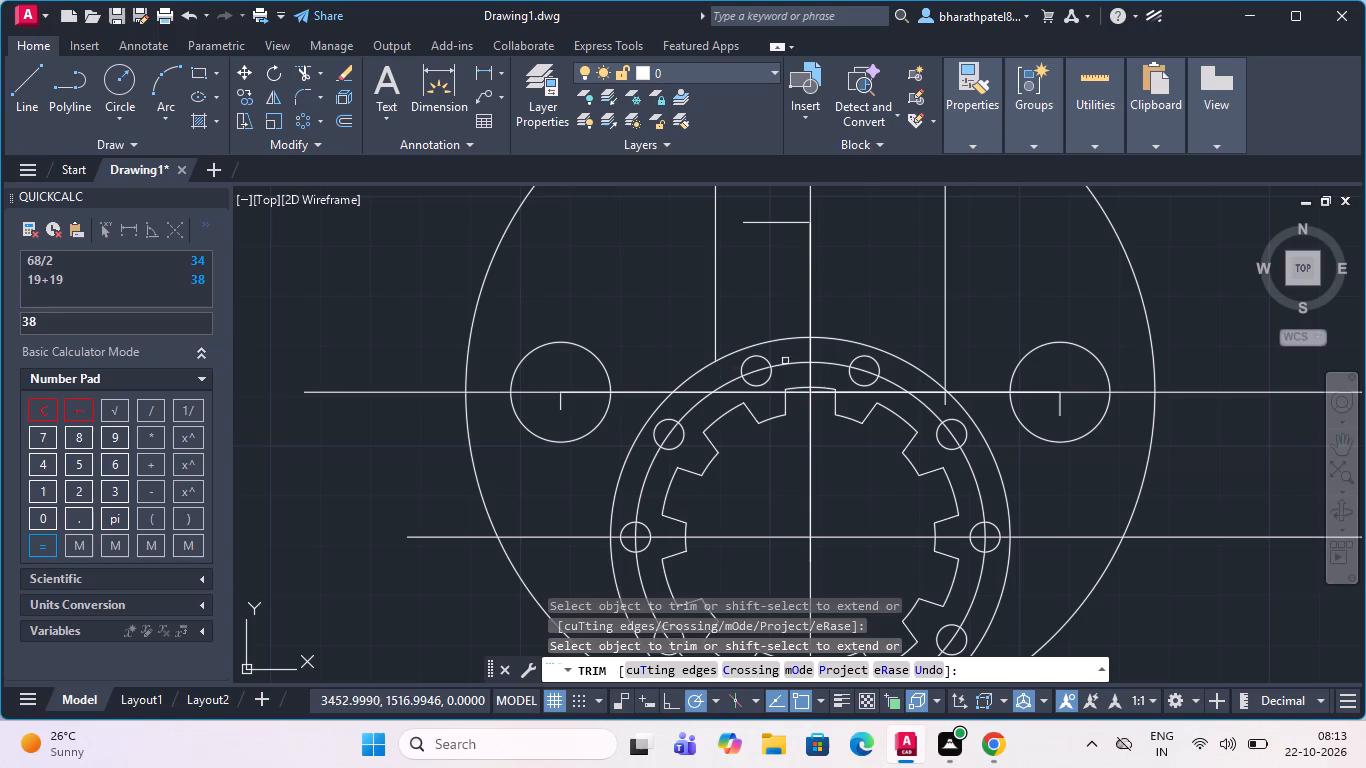
{"action": "scroll", "coordinate": [959, 385], "scroll_direction": "up", "scroll_amount": 4}
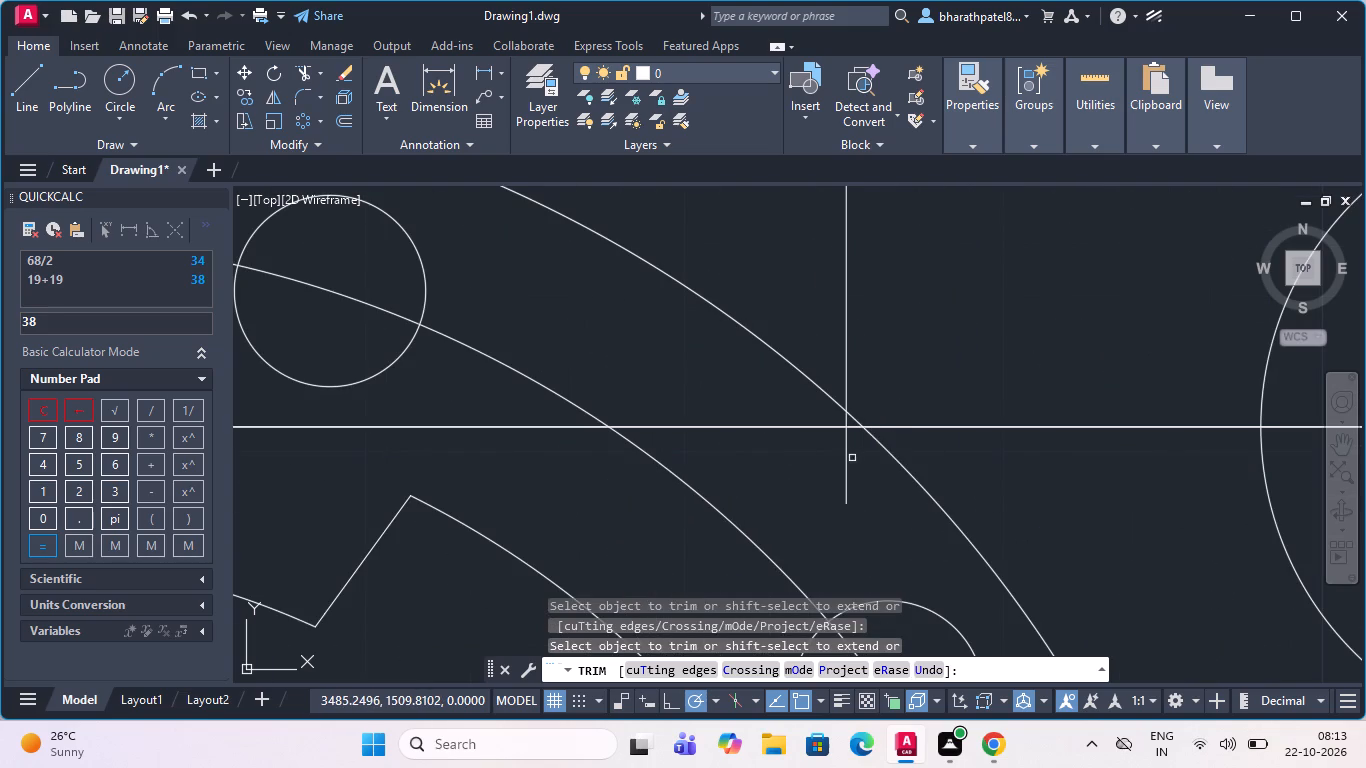
{"action": "left_click", "coordinate": [852, 458]}
{"action": "left_click", "coordinate": [830, 460]}
{"action": "scroll", "coordinate": [843, 418], "scroll_direction": "up", "scroll_amount": 2}
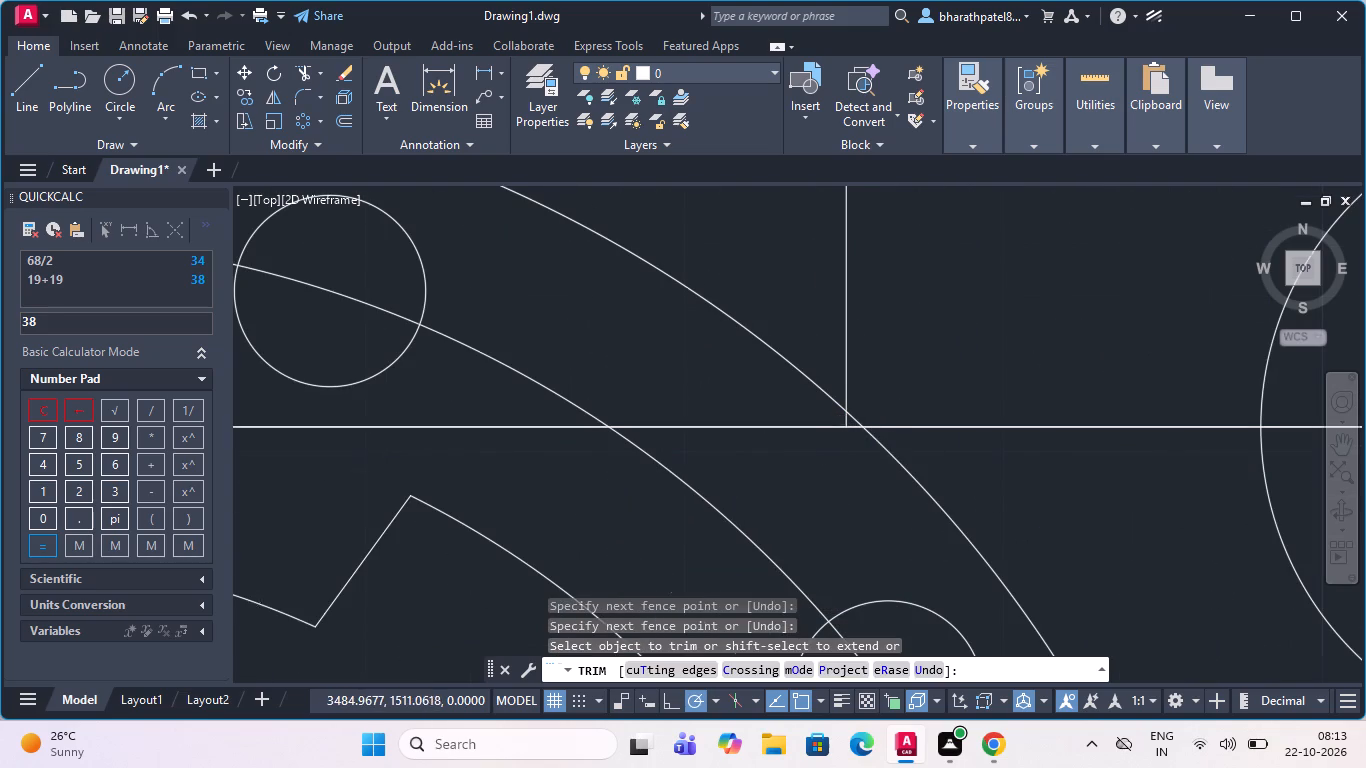
{"action": "scroll", "coordinate": [843, 418], "scroll_direction": "up", "scroll_amount": 3}
{"action": "left_click", "coordinate": [848, 412]}
{"action": "left_click", "coordinate": [831, 421]}
Measure the top edge's width on each side of the vertical centre line with trial linear dimensions.
{"action": "scroll", "coordinate": [831, 421], "scroll_direction": "down", "scroll_amount": 13}
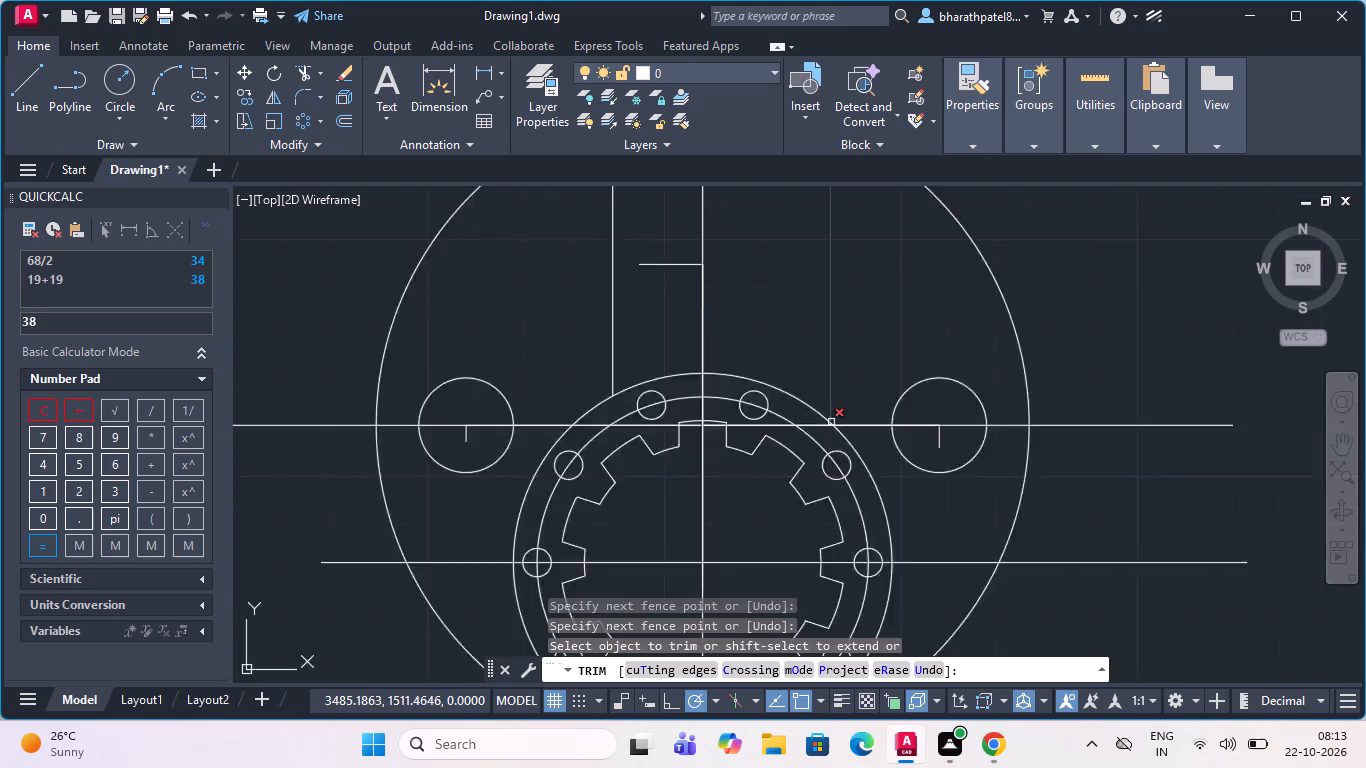
{"action": "scroll", "coordinate": [831, 422], "scroll_direction": "down", "scroll_amount": 2}
{"action": "scroll", "coordinate": [853, 377], "scroll_direction": "up", "scroll_amount": 3}
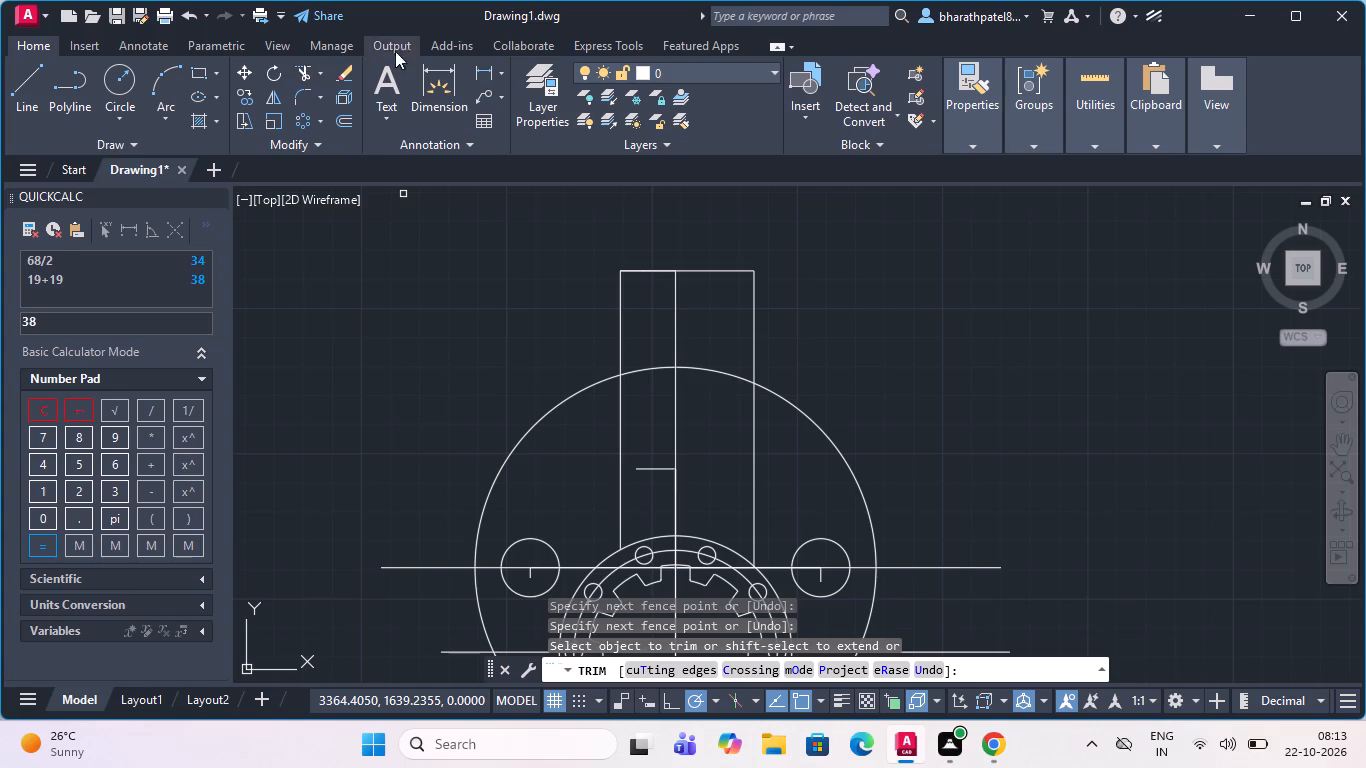
{"action": "left_click", "coordinate": [504, 65]}
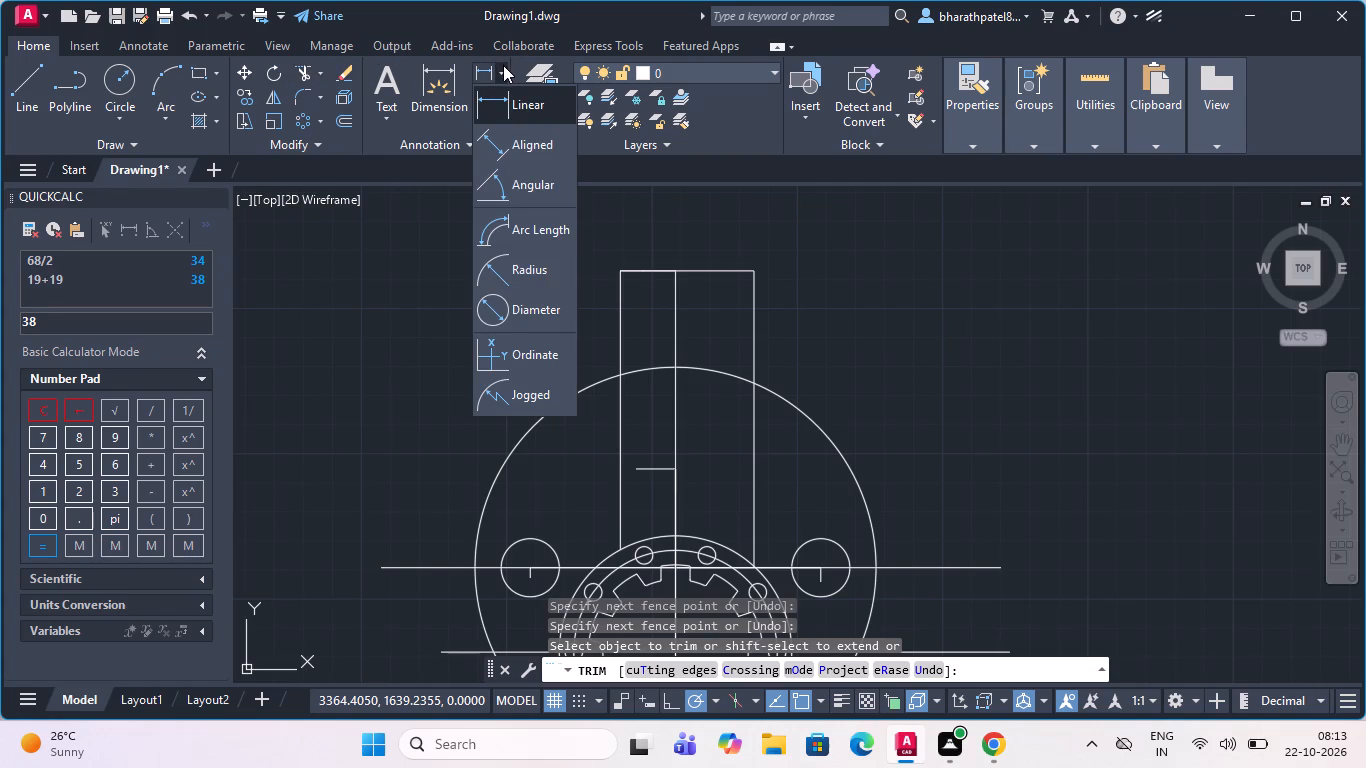
{"action": "left_click", "coordinate": [511, 99]}
{"action": "scroll", "coordinate": [591, 216], "scroll_direction": "up", "scroll_amount": 4}
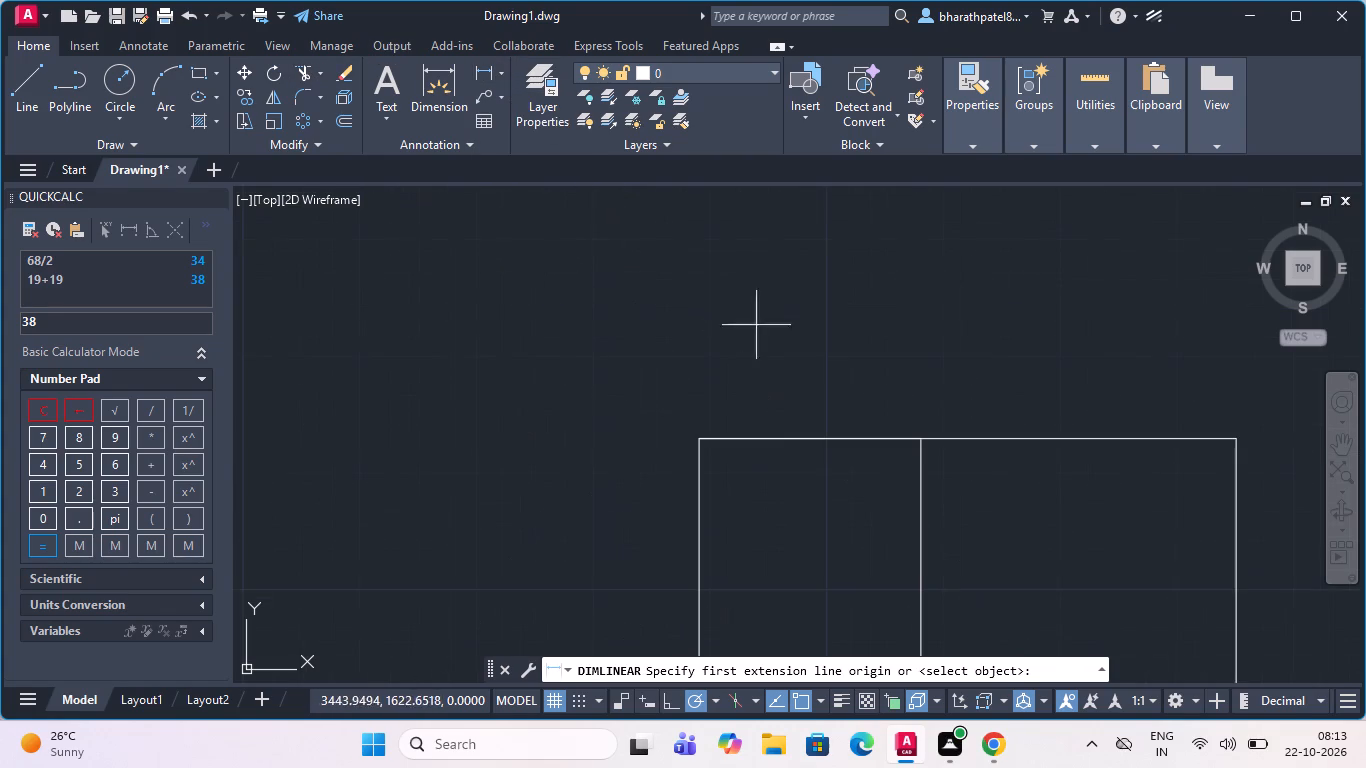
{"action": "left_click_drag", "start_coordinate": [927, 442], "coordinate": [898, 441]}
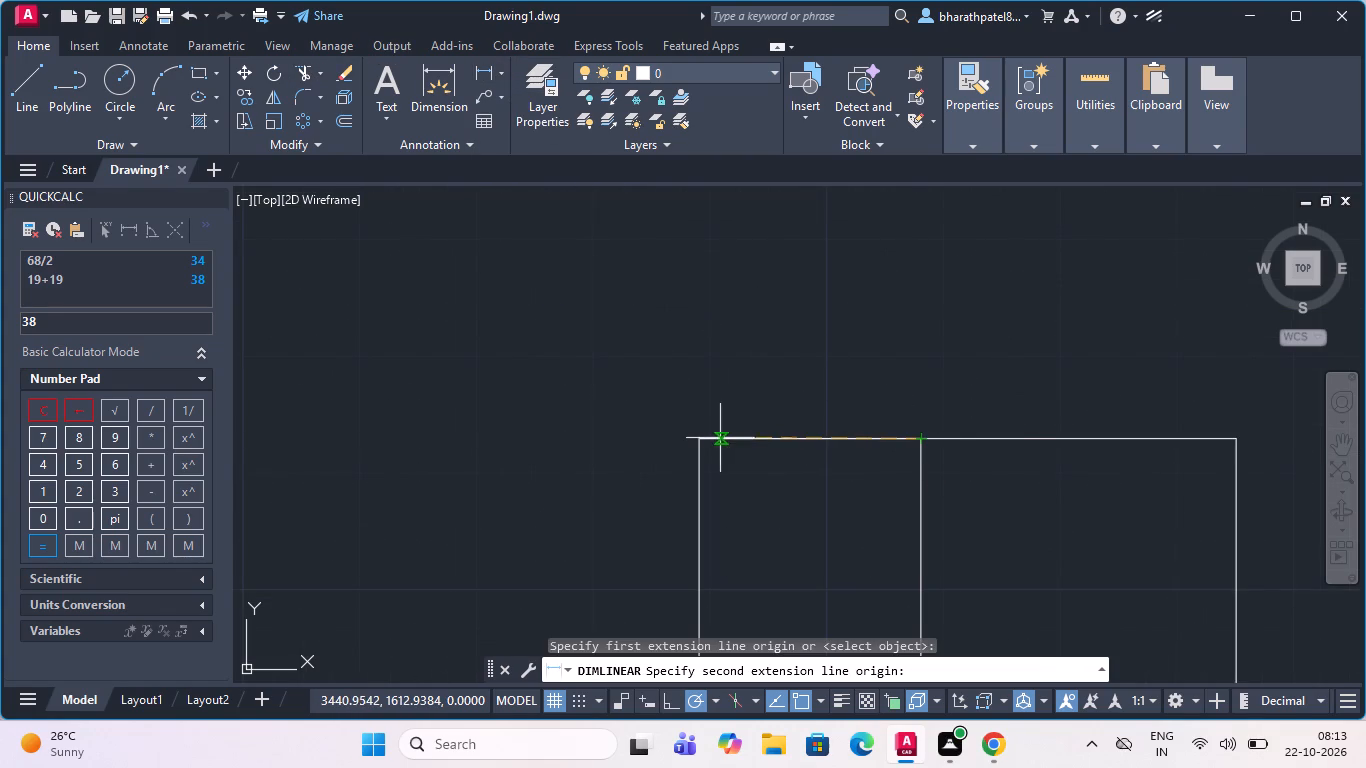
{"action": "left_click", "coordinate": [699, 439]}
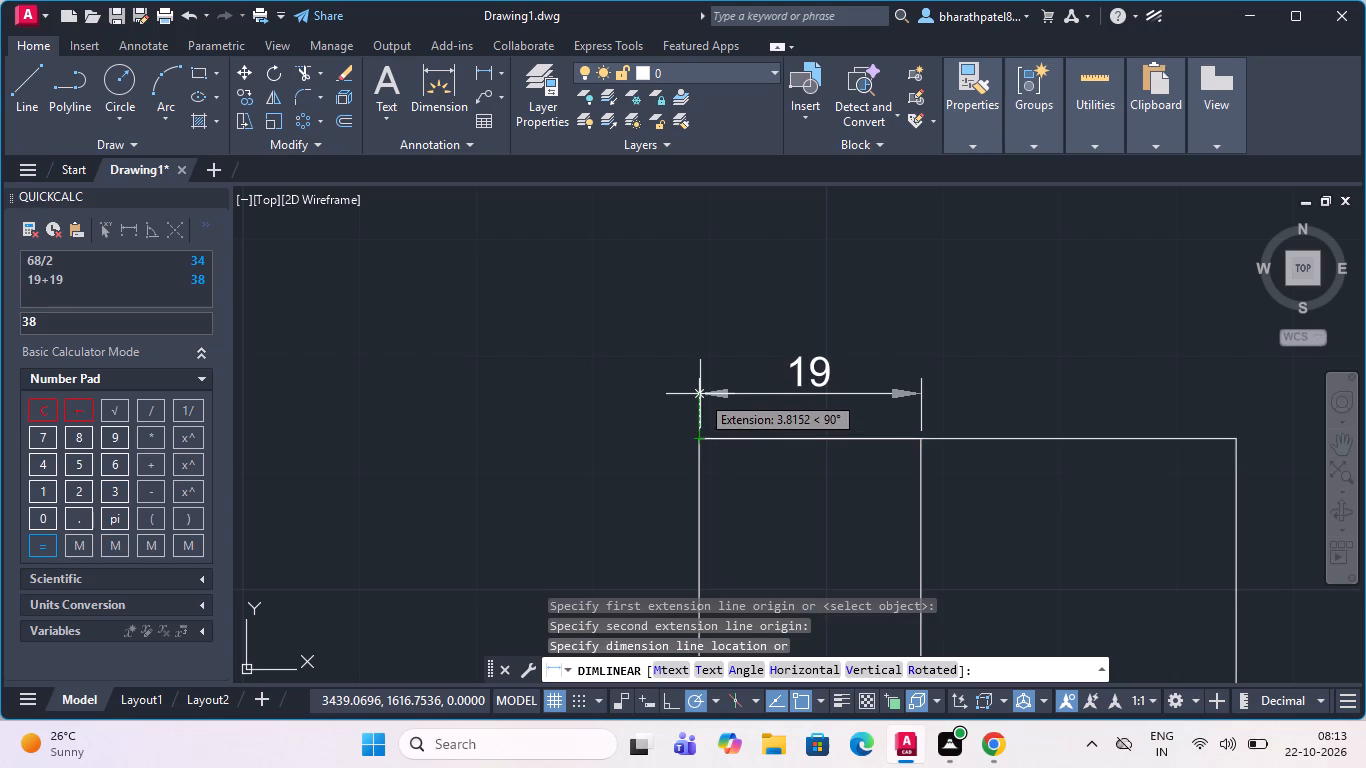
{"action": "key", "text": "Escape"}
{"action": "scroll", "coordinate": [524, 248], "scroll_direction": "down", "scroll_amount": 2}
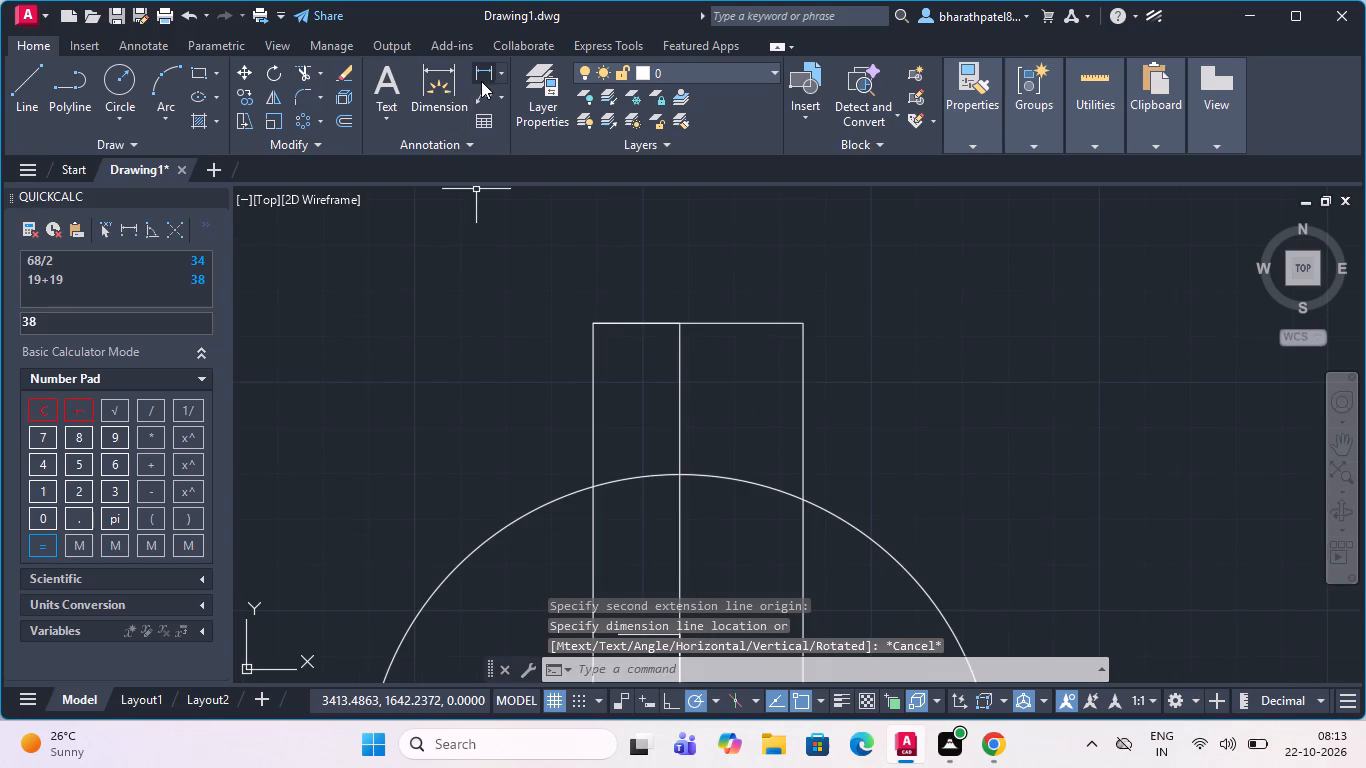
{"action": "left_click", "coordinate": [484, 64]}
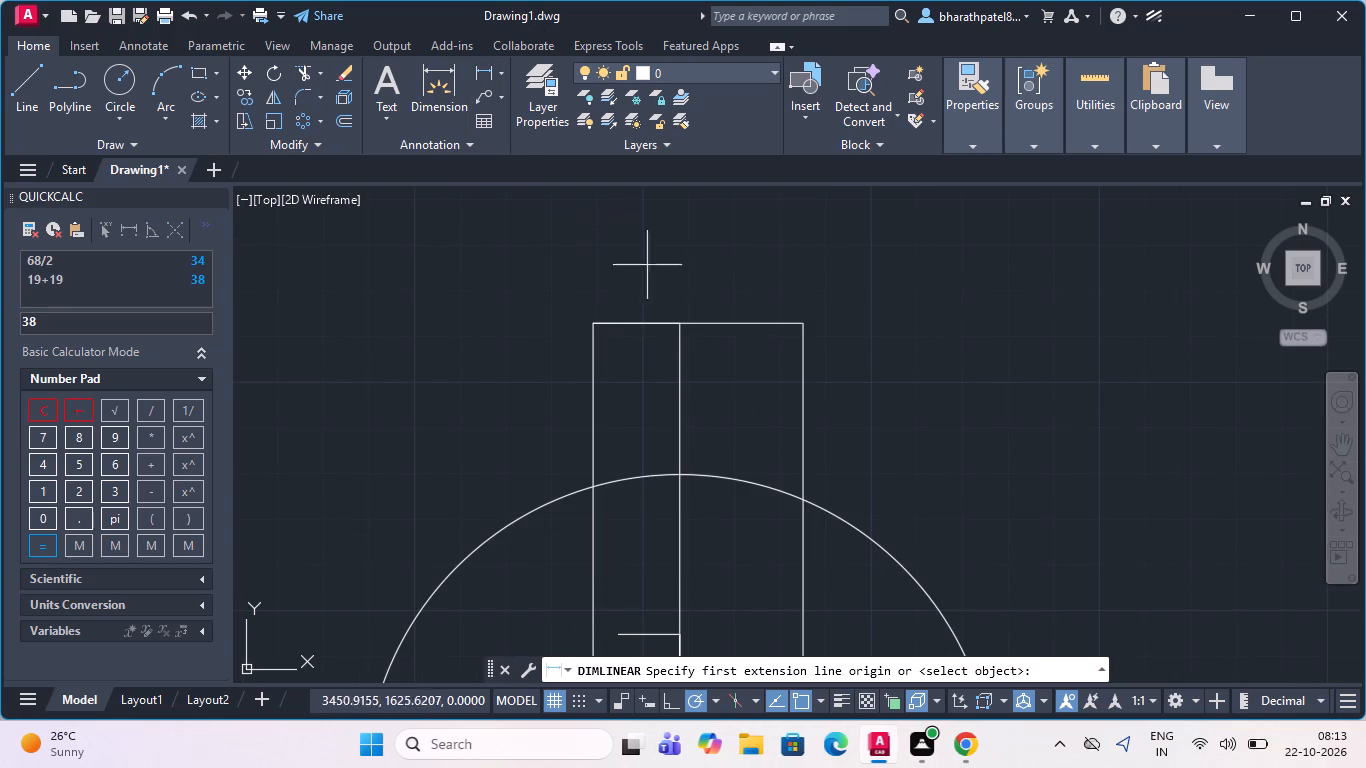
{"action": "left_click", "coordinate": [675, 322]}
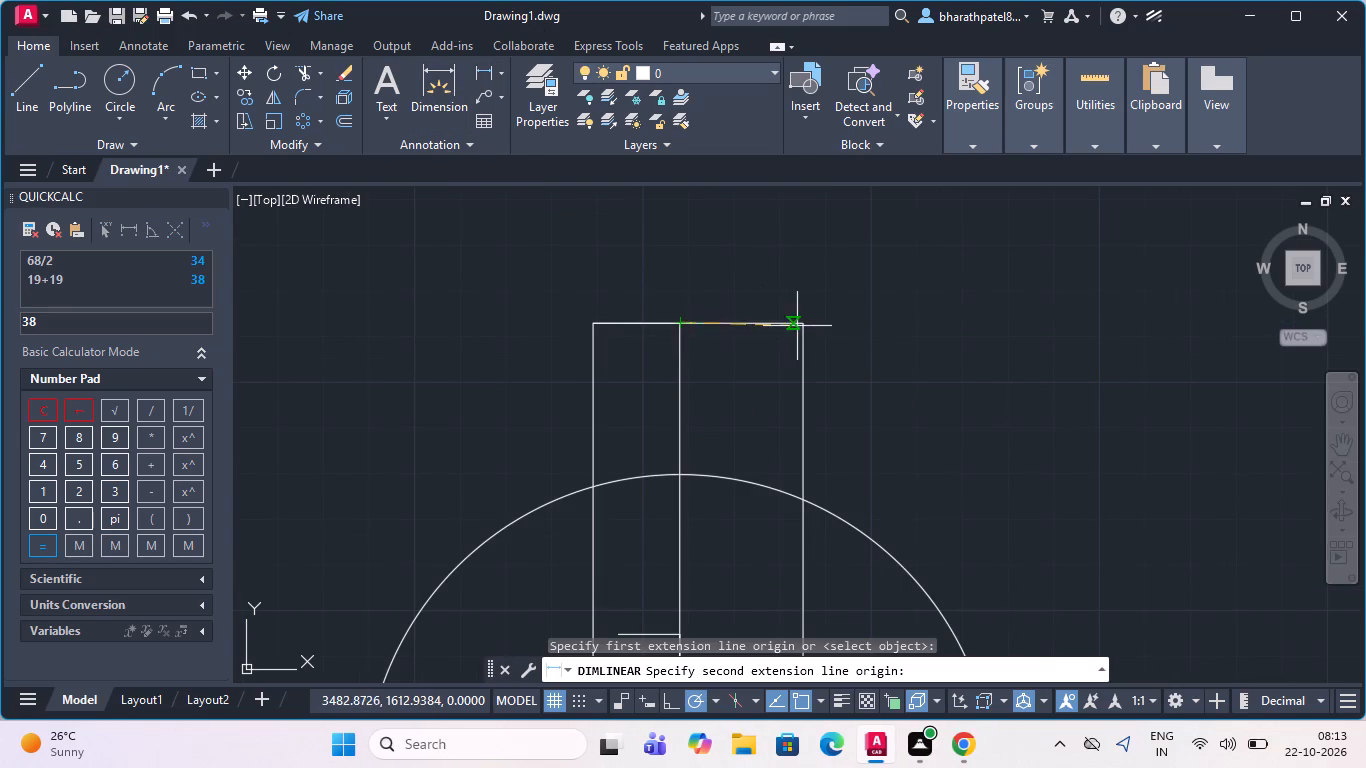
{"action": "left_click", "coordinate": [802, 325]}
{"action": "key", "text": "Escape"}
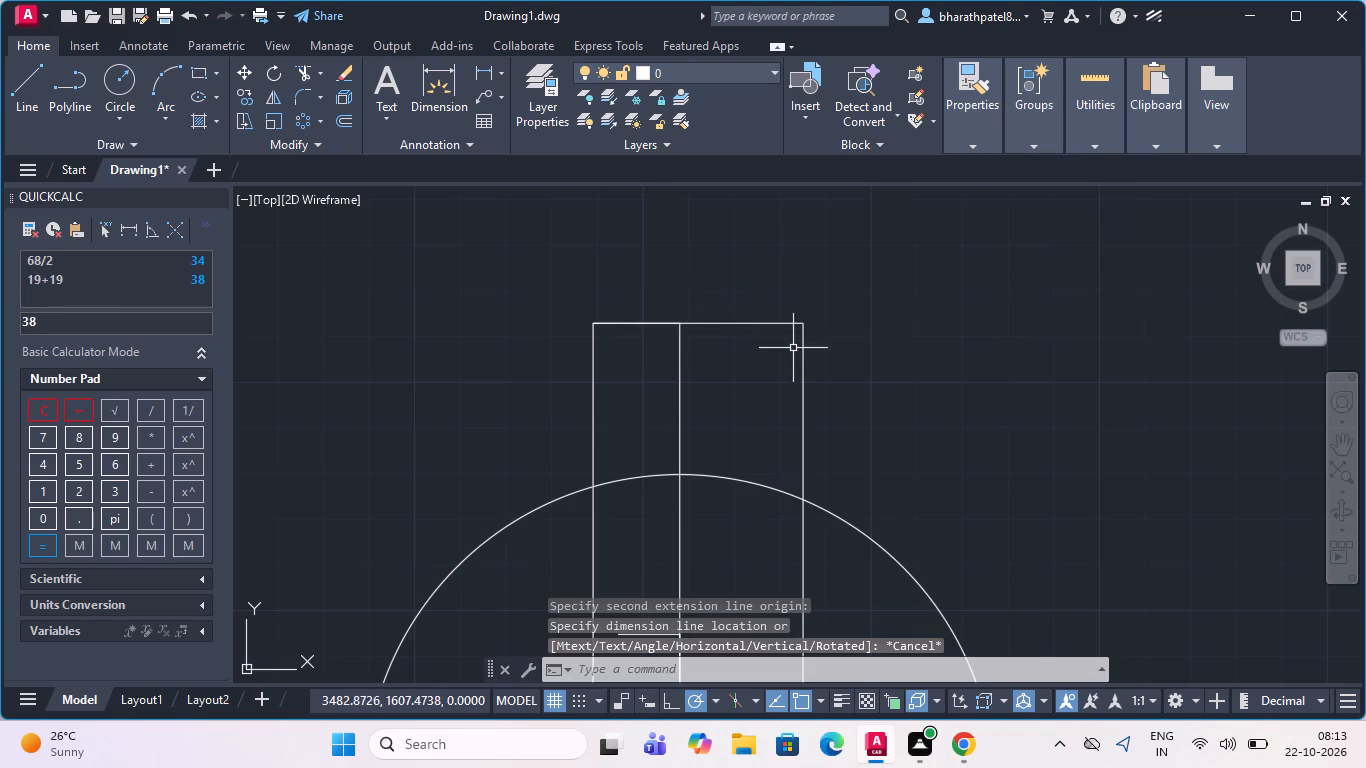
Delete the vertical side line at the top edge's right end.
{"action": "left_click", "coordinate": [804, 355]}
{"action": "key", "text": "Delete"}
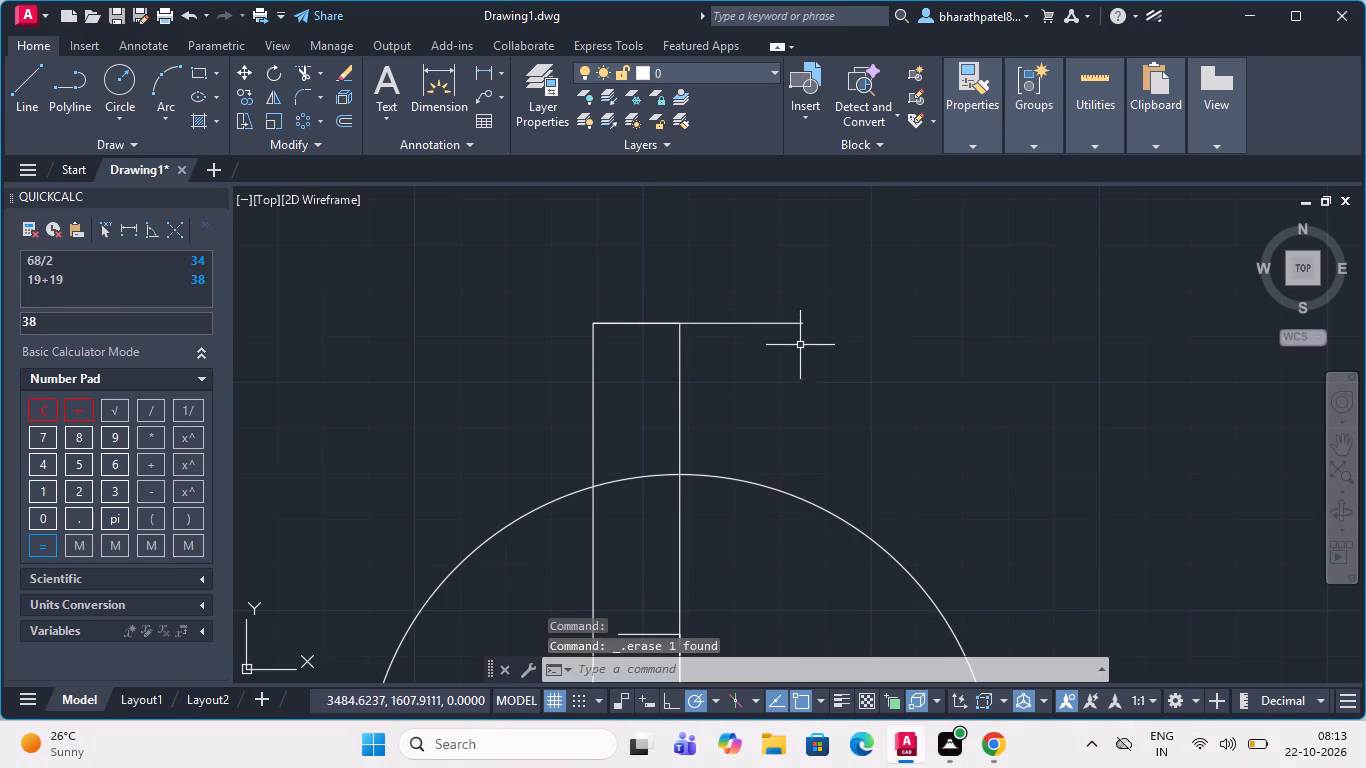
Draw a 38-long horizontal line from the top edge's left end toward the right along the top edge.
{"action": "left_click", "coordinate": [22, 78]}
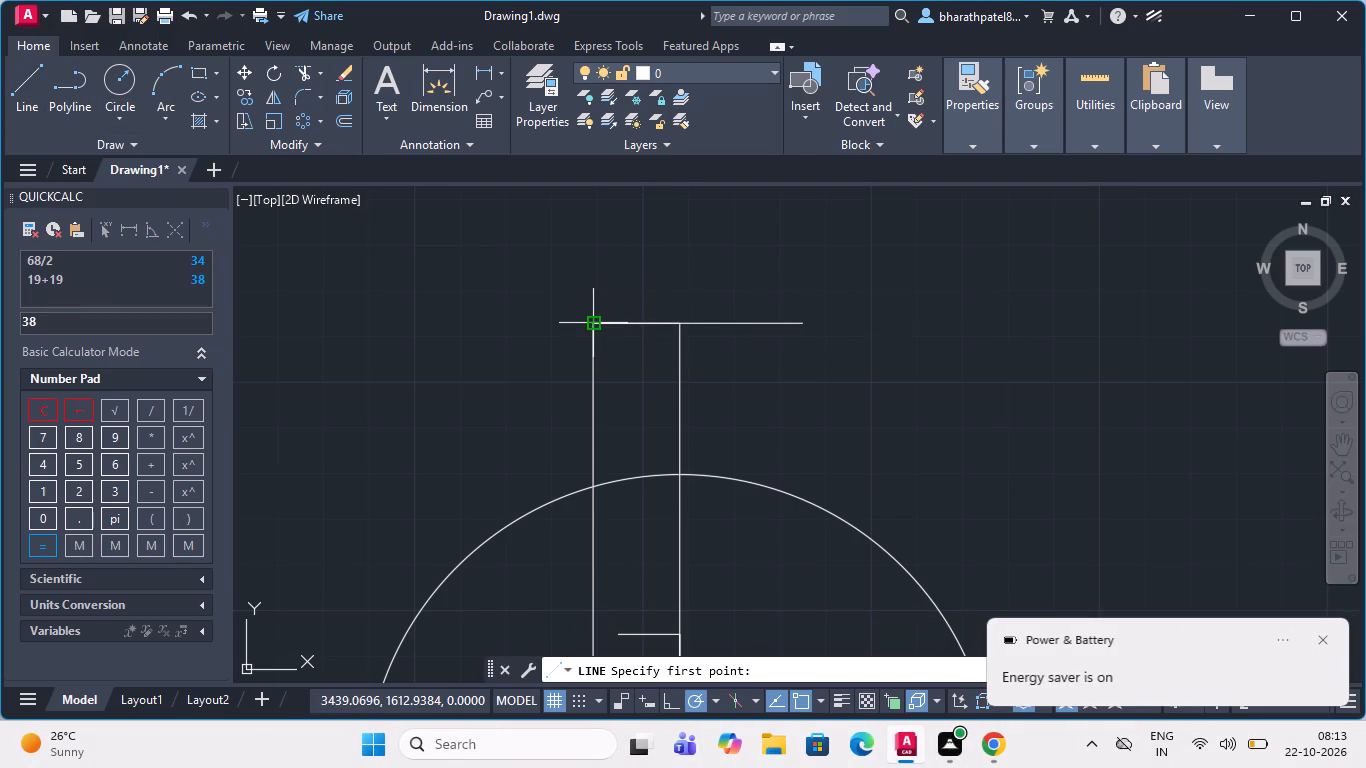
{"action": "left_click_drag", "start_coordinate": [596, 325], "coordinate": [652, 322]}
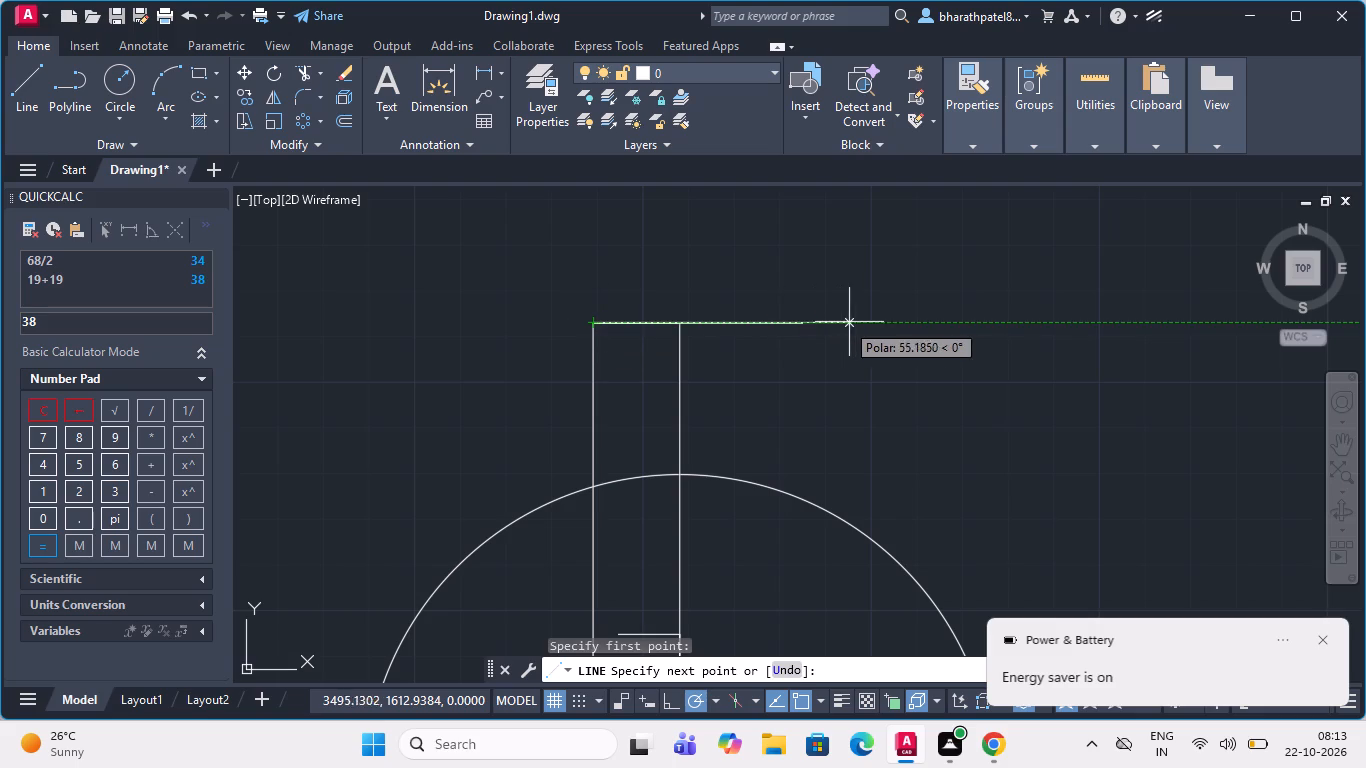
{"action": "scroll", "coordinate": [603, 330], "scroll_direction": "up", "scroll_amount": 4}
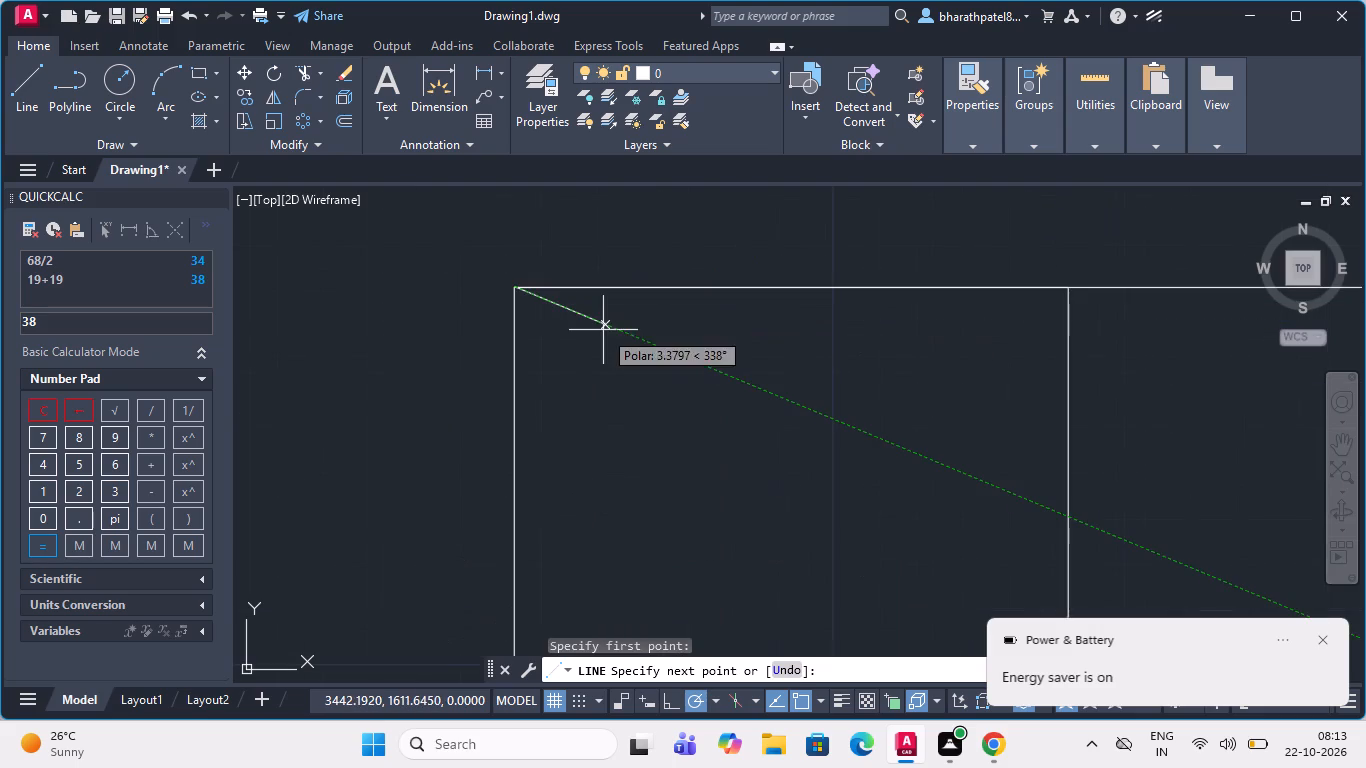
{"action": "scroll", "coordinate": [608, 324], "scroll_direction": "down", "scroll_amount": 1}
{"action": "scroll", "coordinate": [556, 306], "scroll_direction": "up", "scroll_amount": 3}
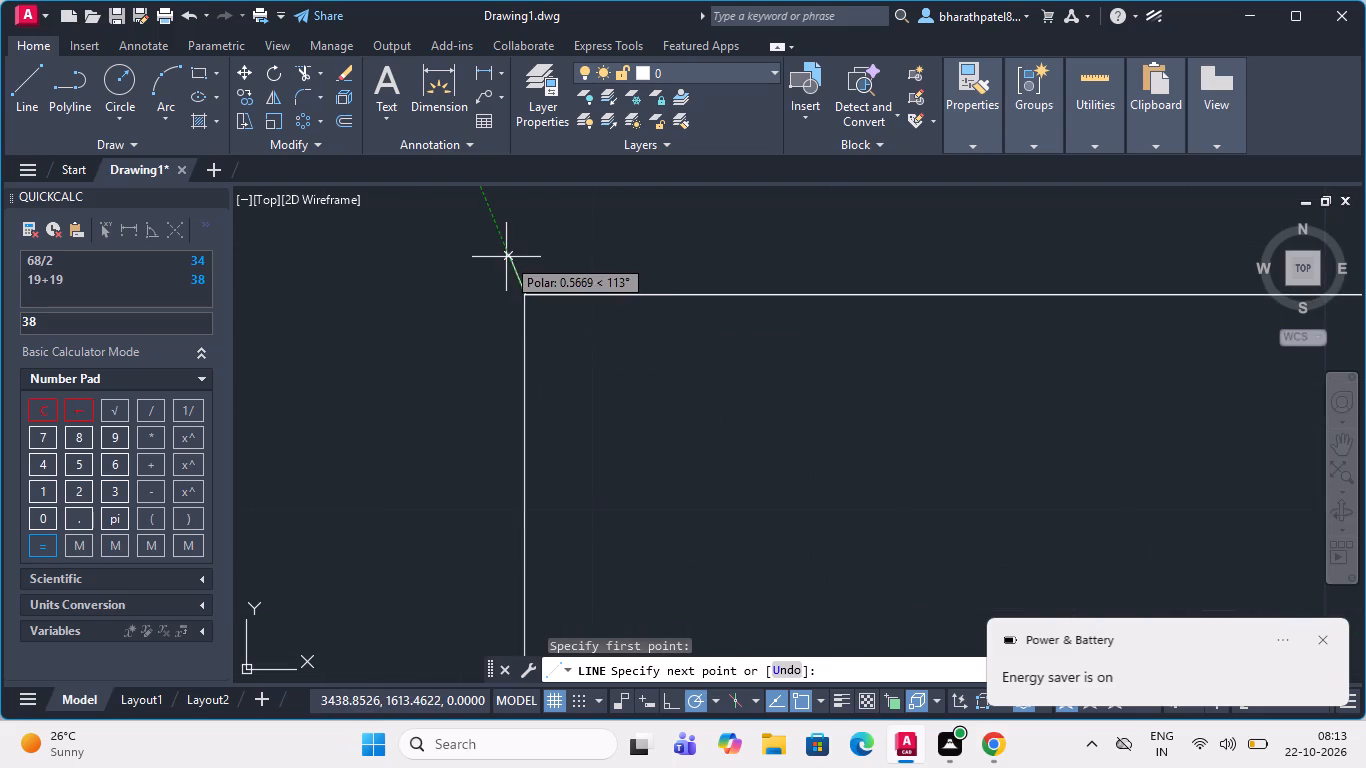
{"action": "scroll", "coordinate": [508, 260], "scroll_direction": "down", "scroll_amount": 6}
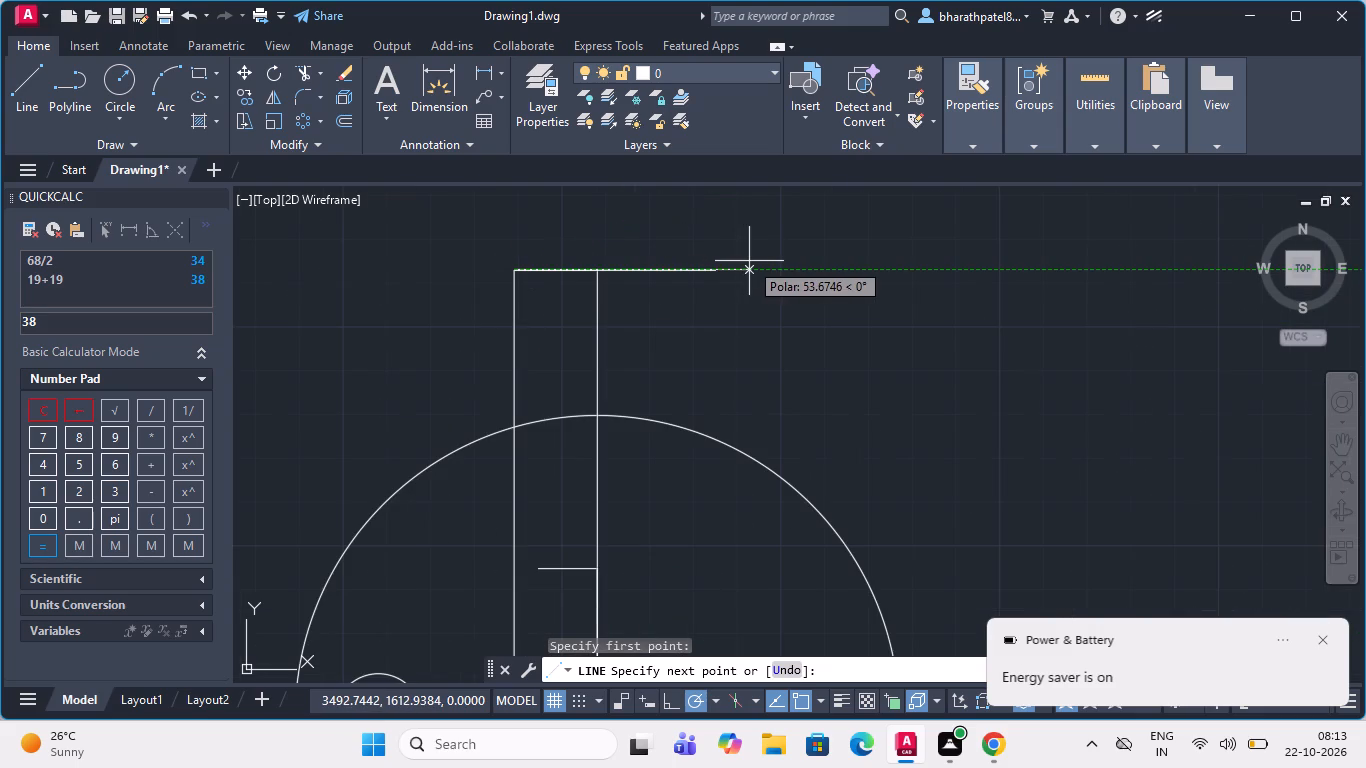
{"action": "type", "text": "38"}
{"action": "key", "text": "Return"}
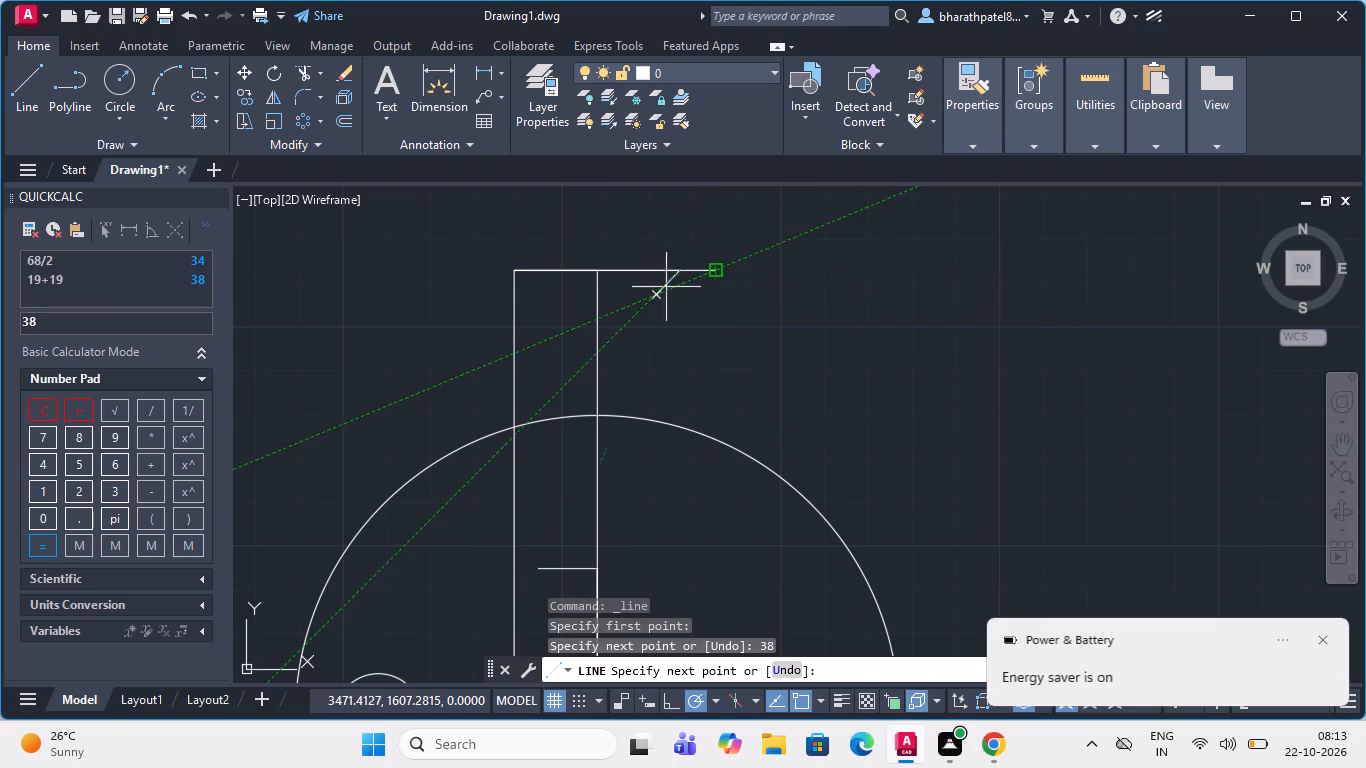
Continue the line from the 38-long segment's right end straight down to just inside the radius-40 circle.
{"action": "scroll", "coordinate": [694, 326], "scroll_direction": "down", "scroll_amount": 3}
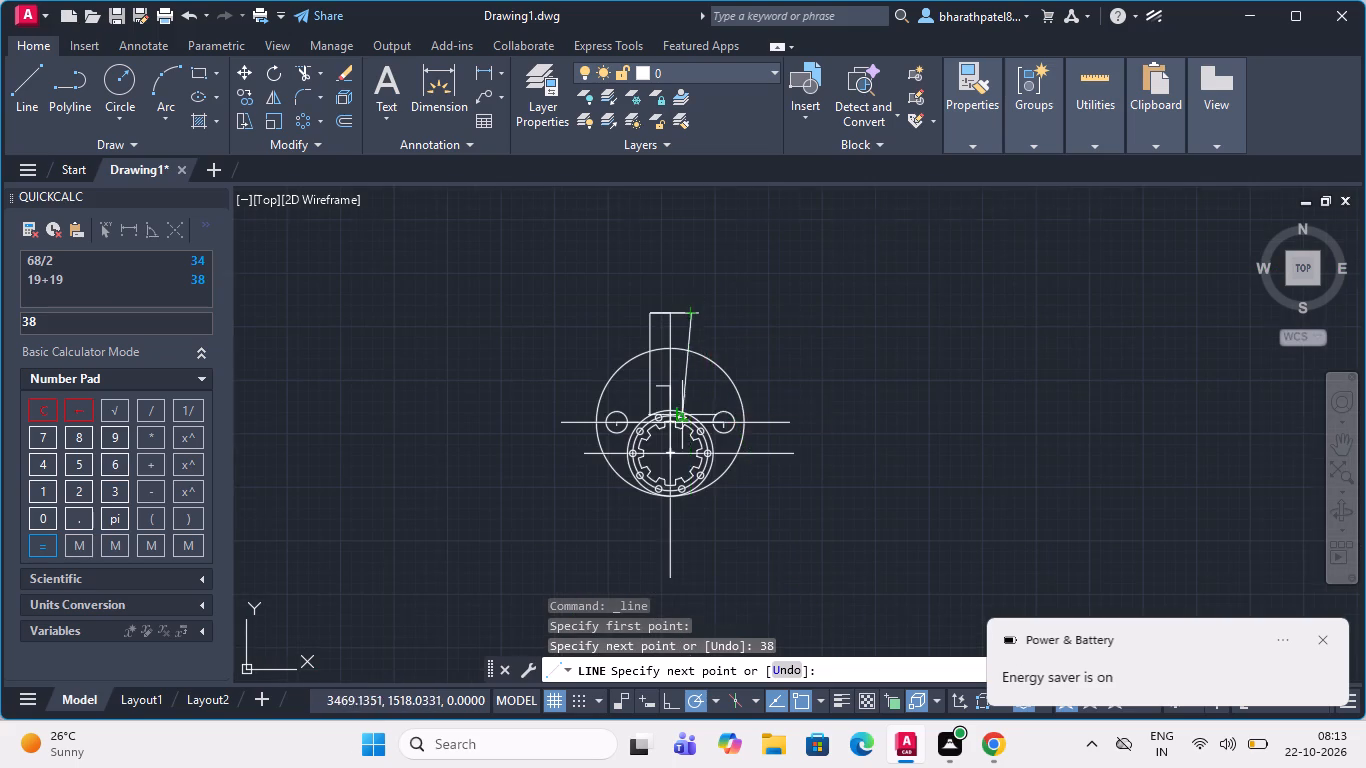
{"action": "scroll", "coordinate": [683, 416], "scroll_direction": "up", "scroll_amount": 5}
{"action": "left_click", "coordinate": [714, 438]}
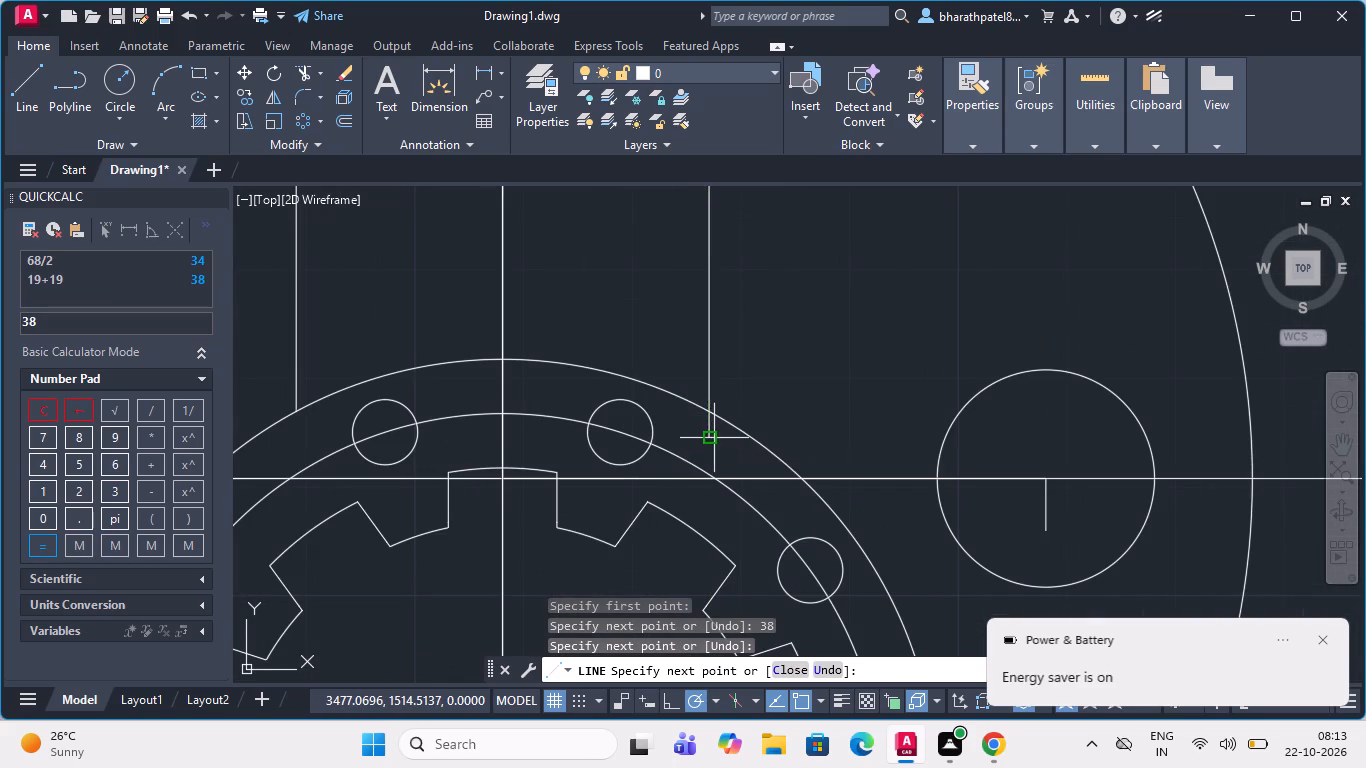
{"action": "key", "text": "Escape"}
Measure the top feature's width from the vertical centre line to the new right side line with a trial linear dimension.
{"action": "scroll", "coordinate": [714, 453], "scroll_direction": "down", "scroll_amount": 5}
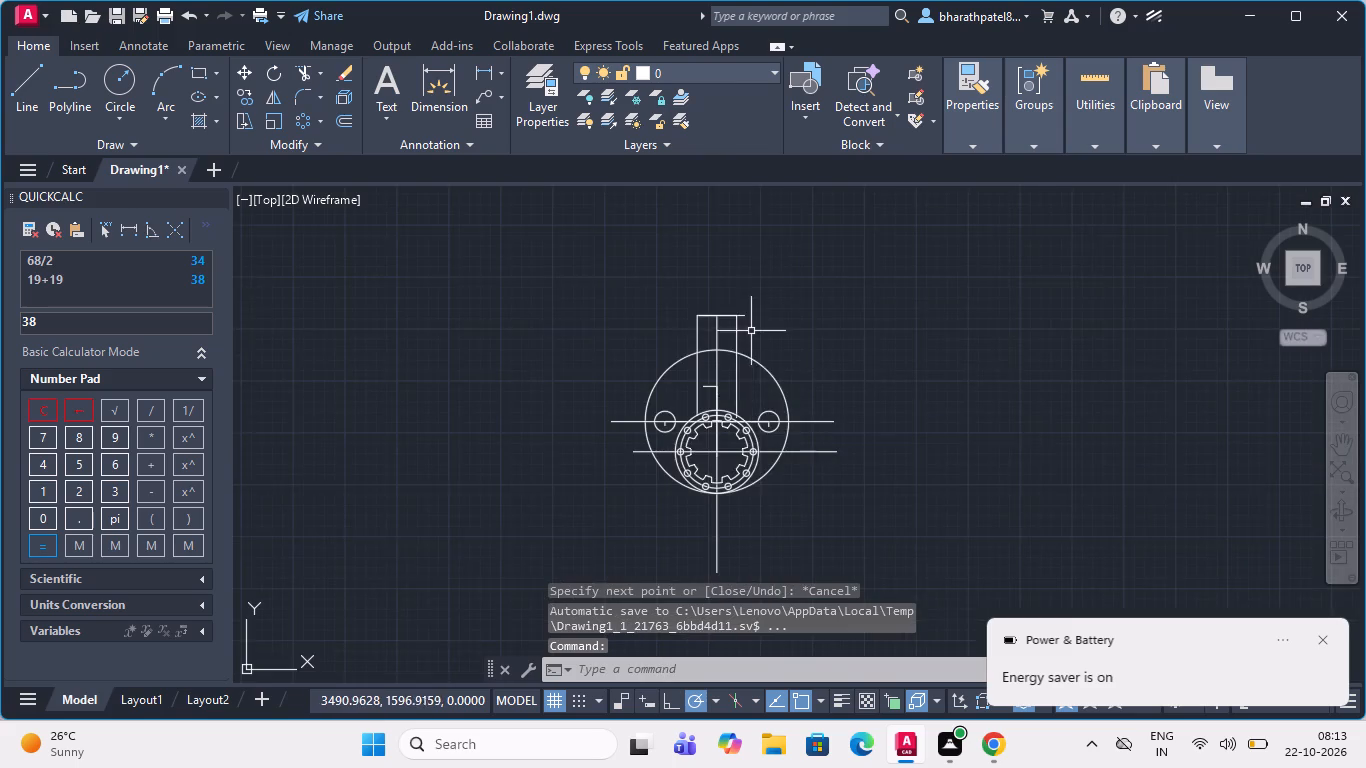
{"action": "scroll", "coordinate": [751, 330], "scroll_direction": "up", "scroll_amount": 3}
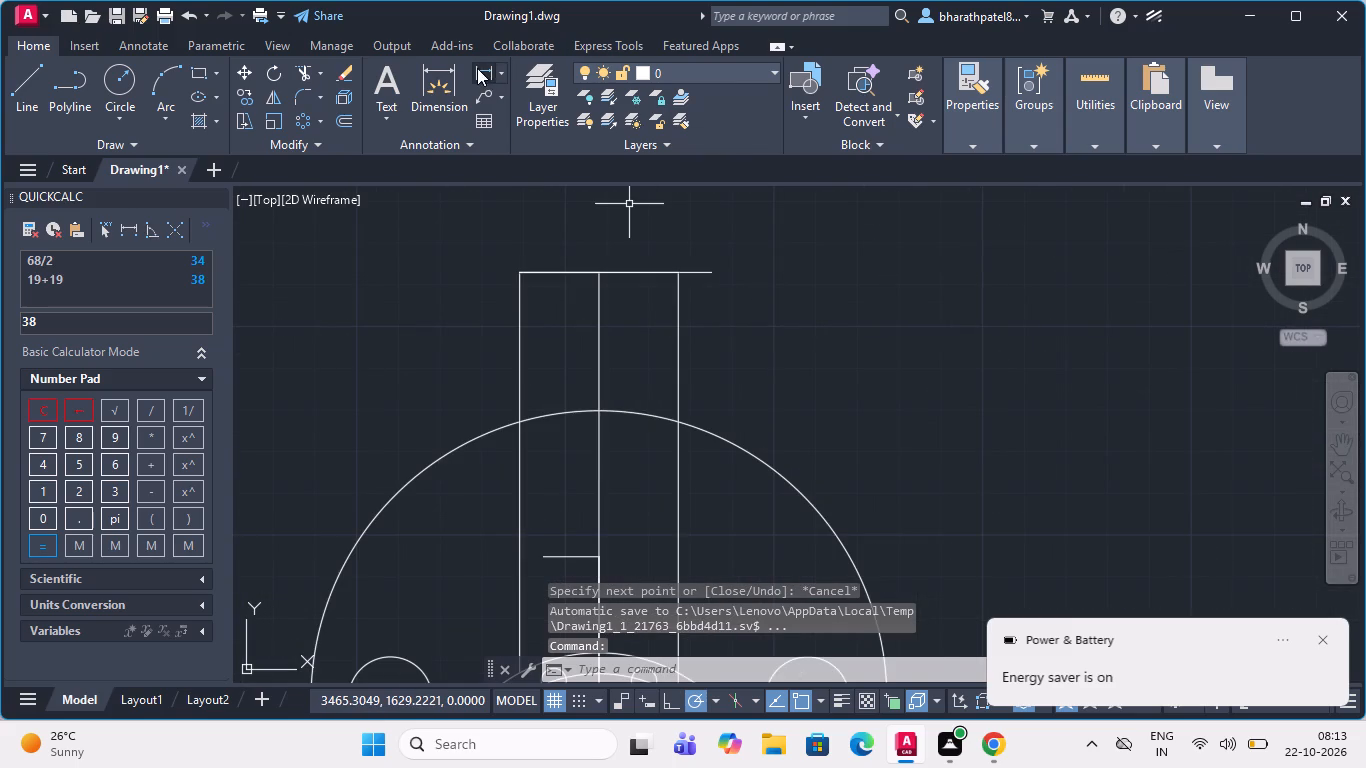
{"action": "left_click", "coordinate": [477, 68]}
{"action": "left_click", "coordinate": [597, 275]}
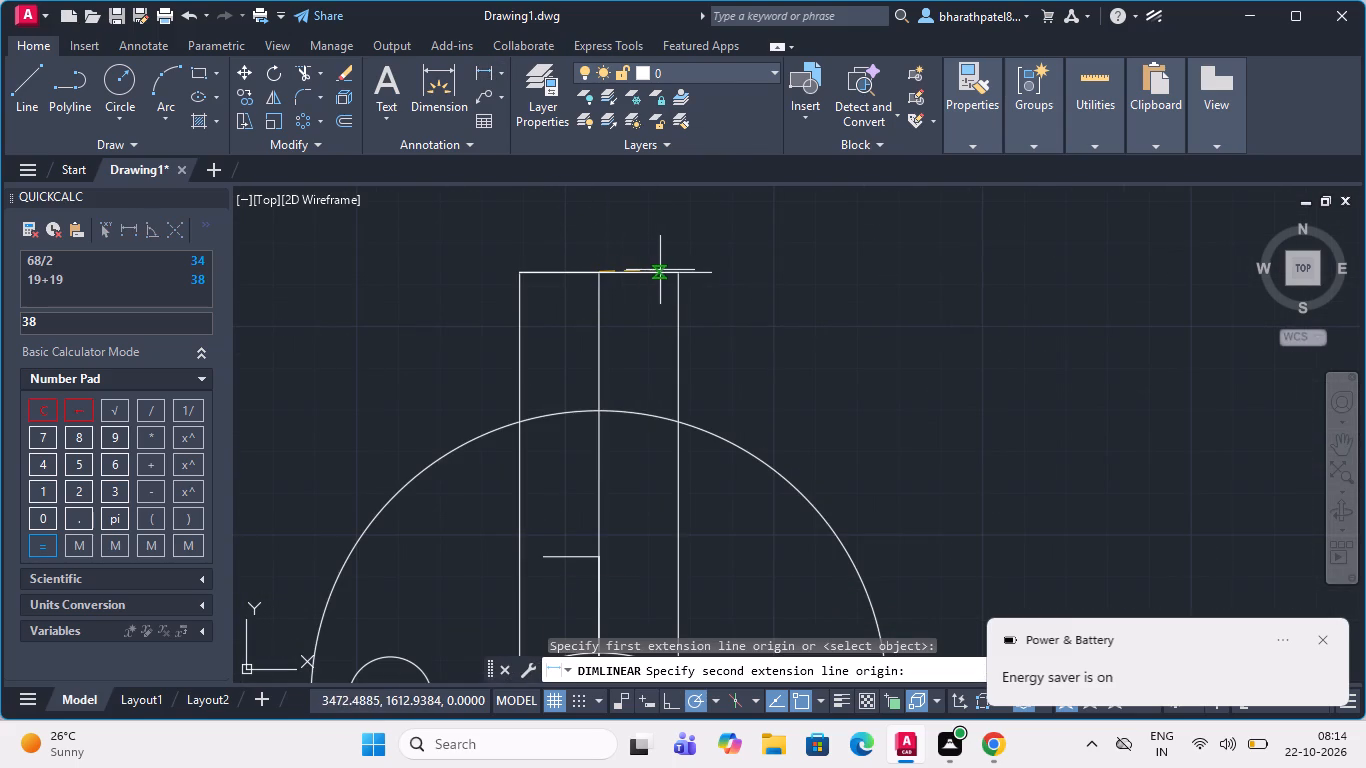
{"action": "left_click_drag", "start_coordinate": [680, 275], "coordinate": [683, 261]}
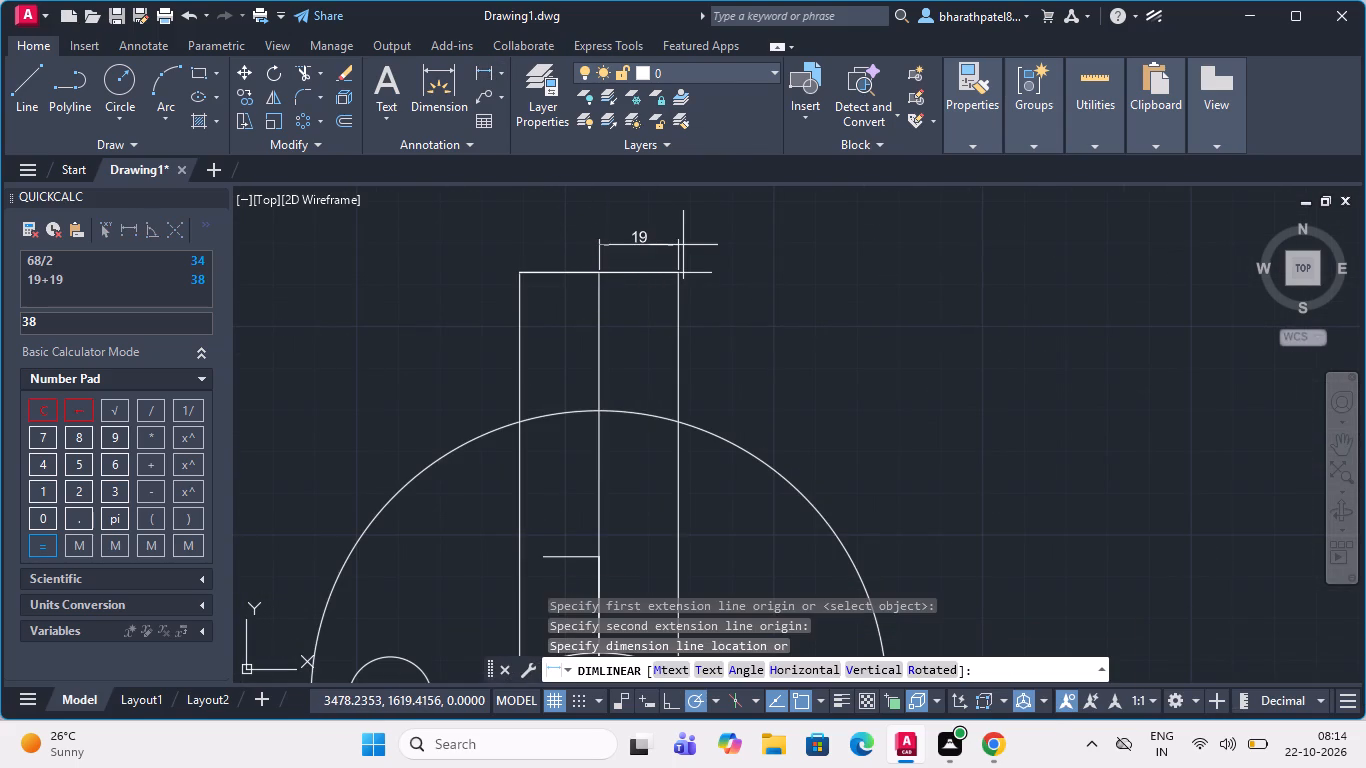
{"action": "key", "text": "Escape"}
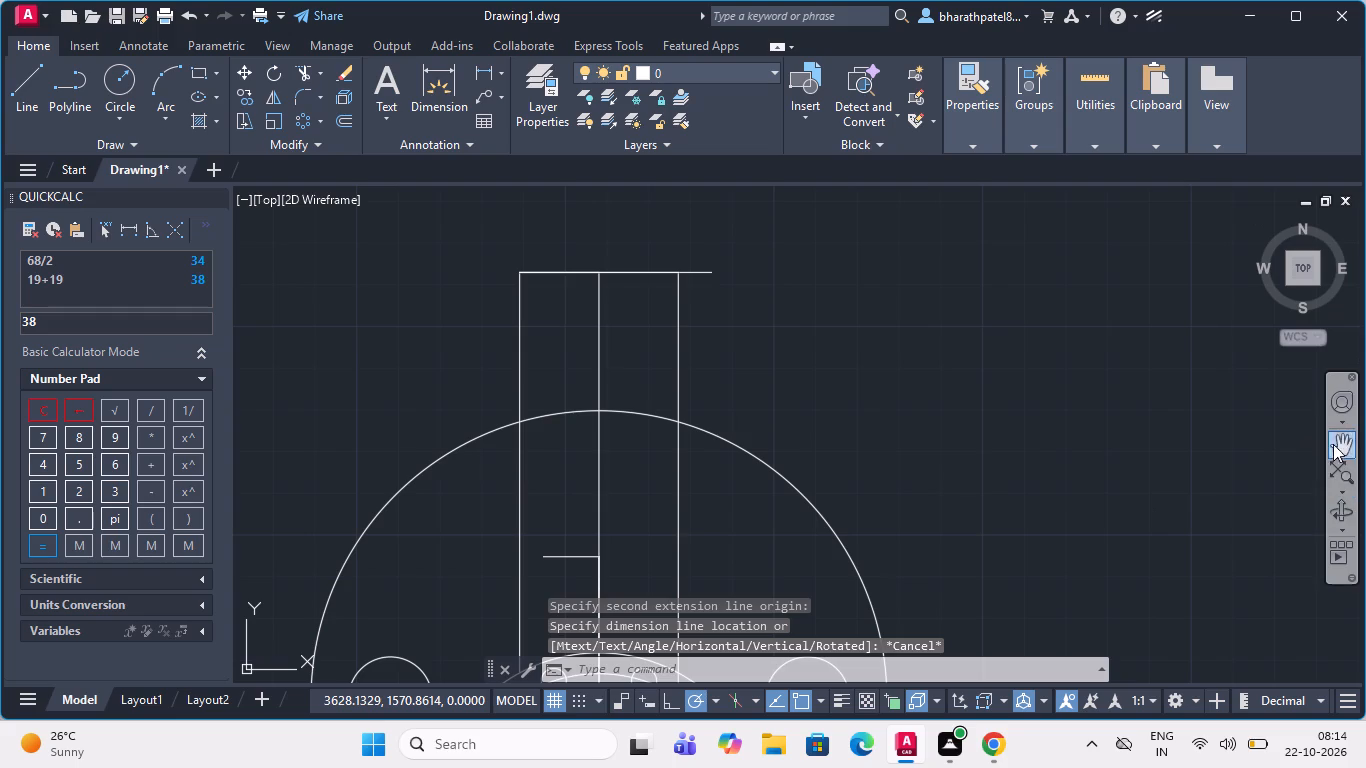
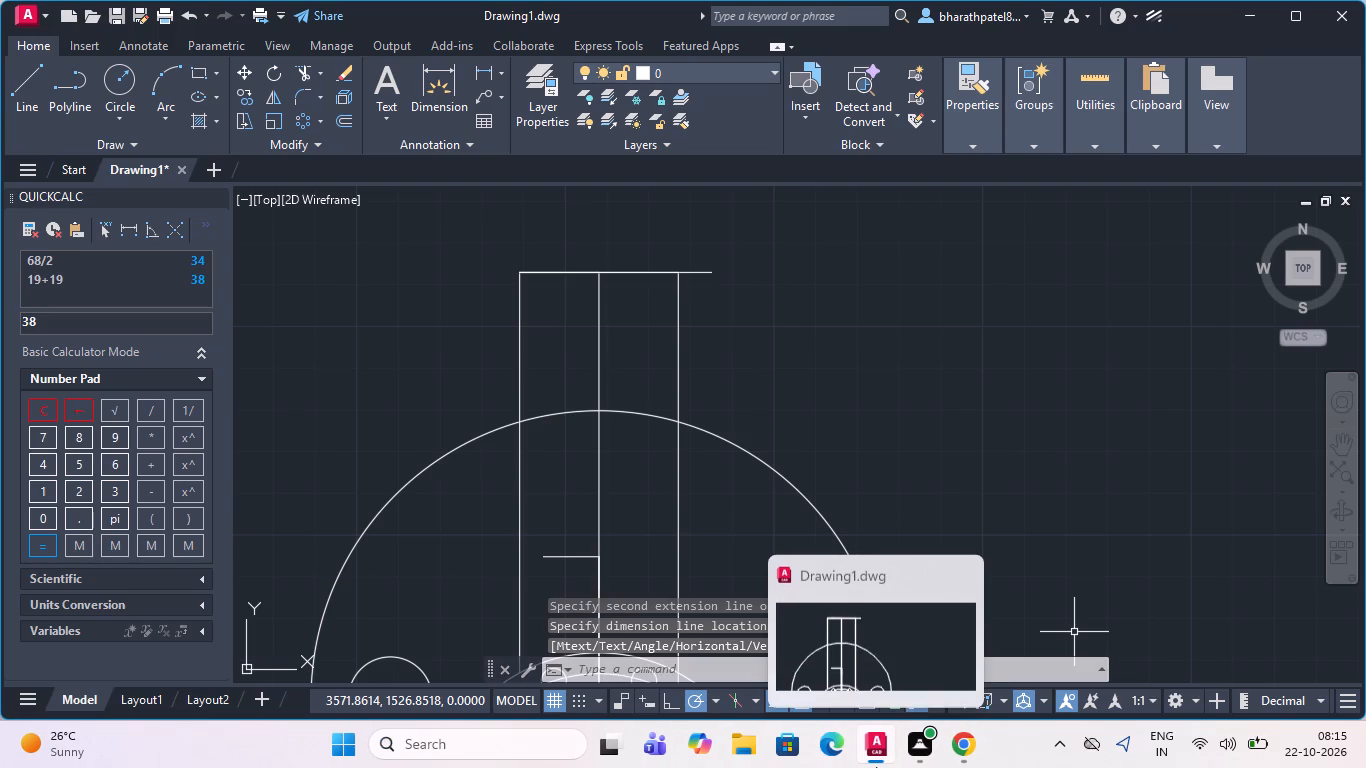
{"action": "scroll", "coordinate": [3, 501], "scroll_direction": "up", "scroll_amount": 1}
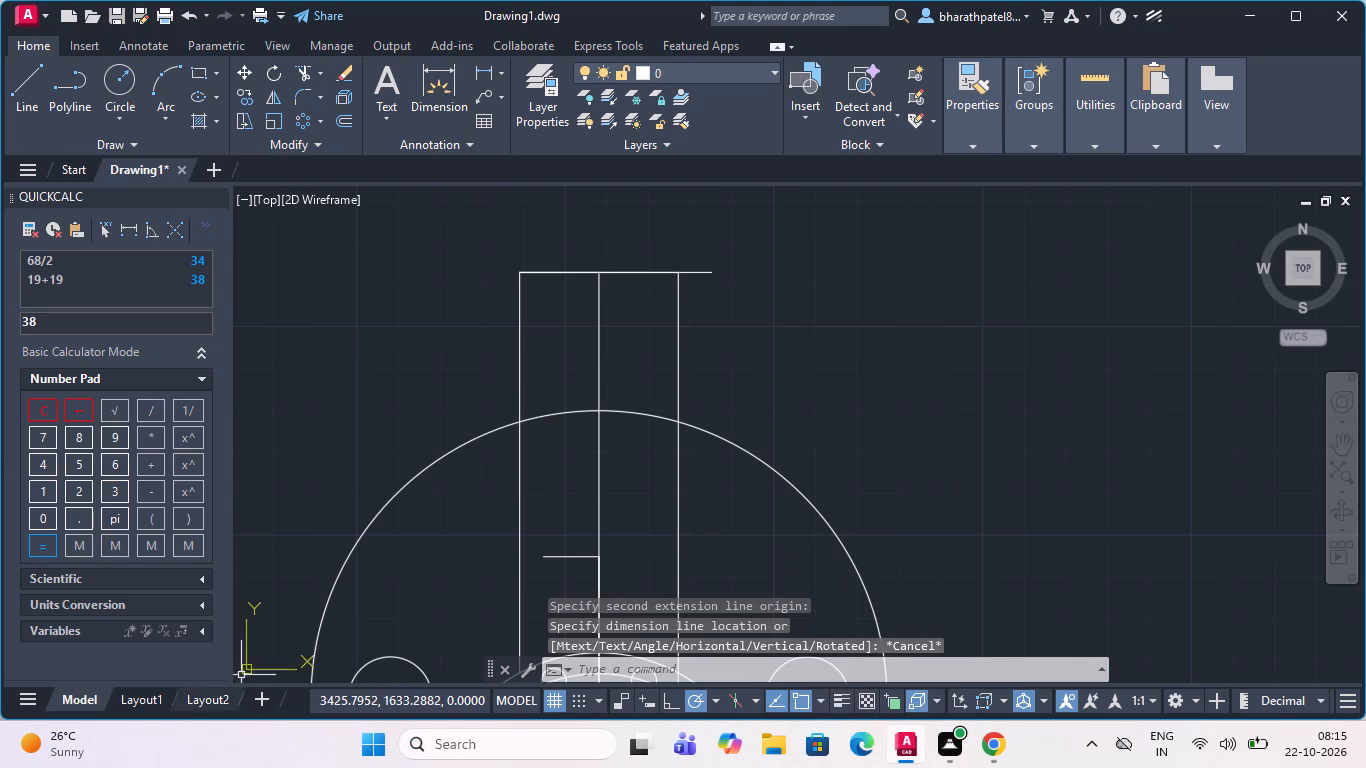
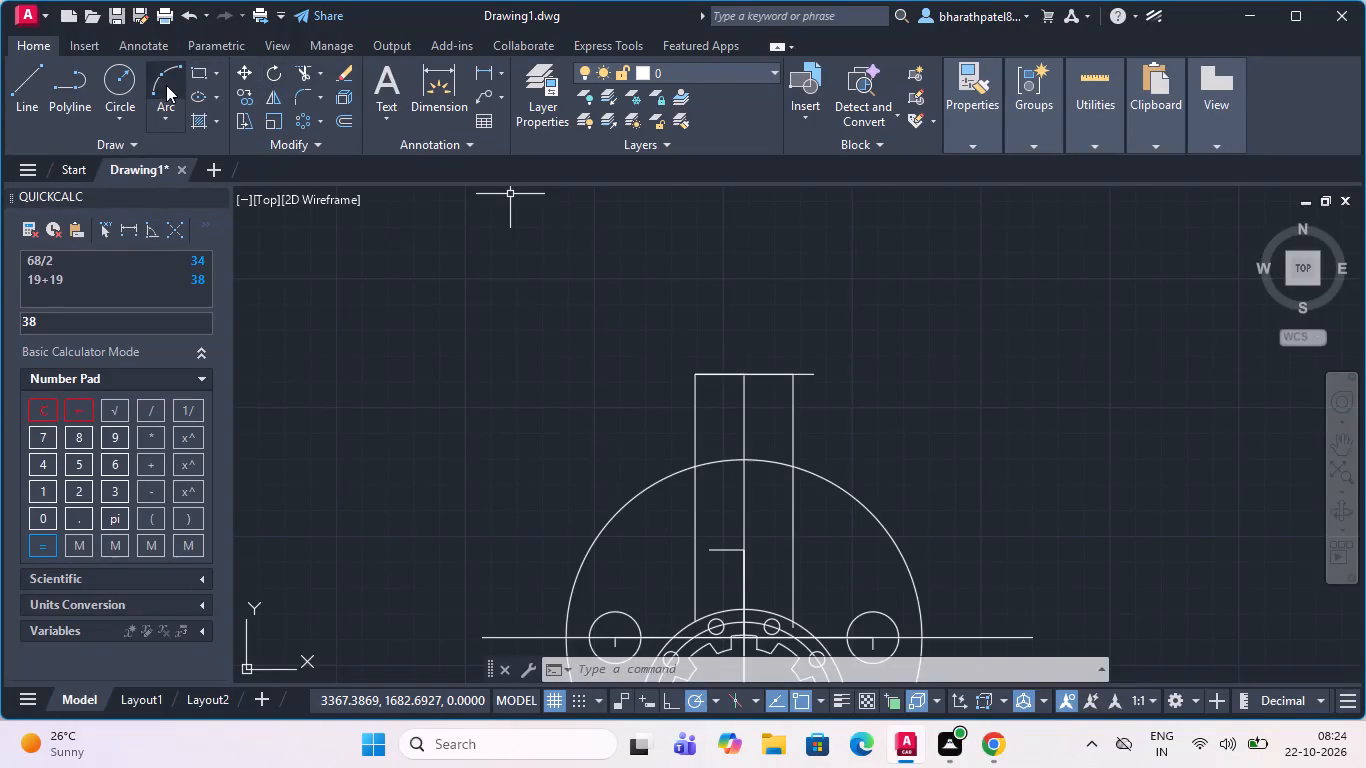
Trim the overhanging end of the top feature's upper edge and remove the short horizontal stub beside the vertical centreline.
{"action": "left_click", "coordinate": [305, 74]}
{"action": "left_click", "coordinate": [816, 375]}
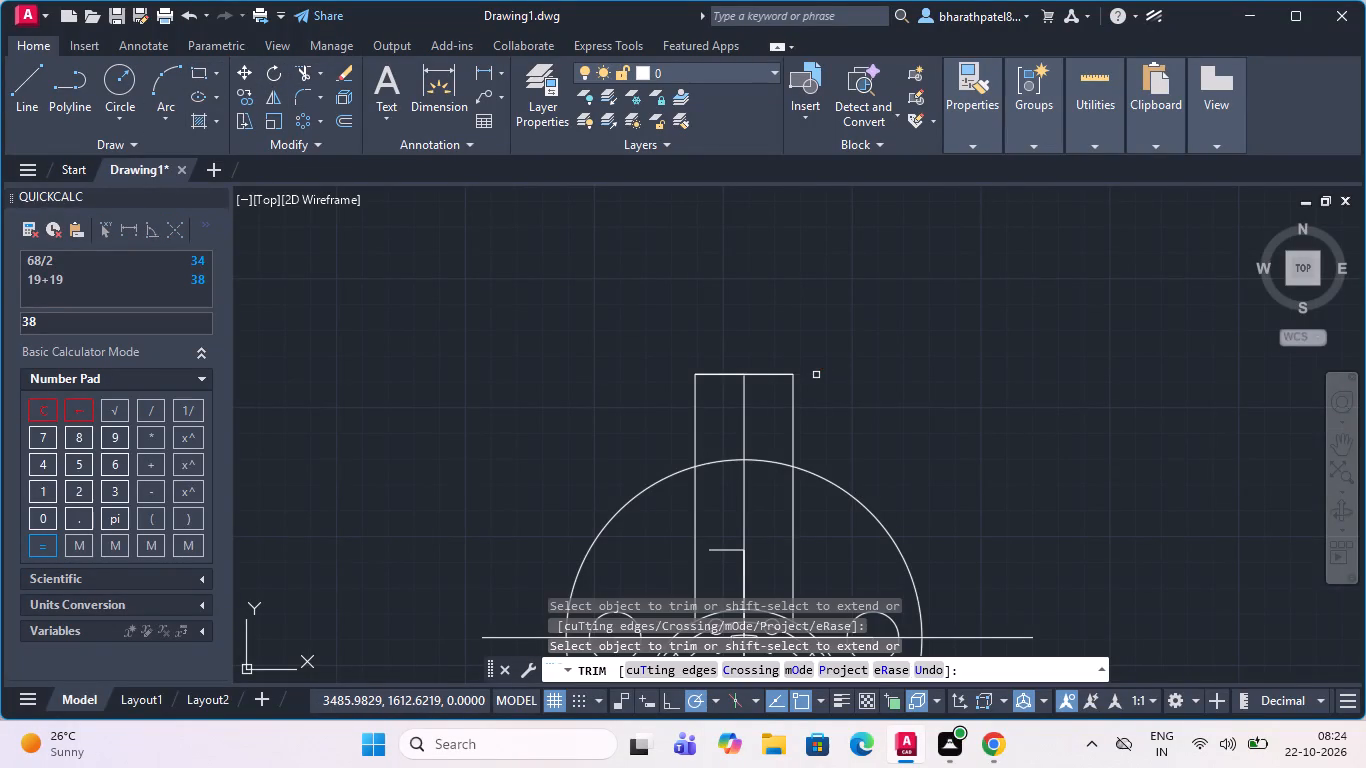
{"action": "scroll", "coordinate": [902, 394], "scroll_direction": "down", "scroll_amount": 1}
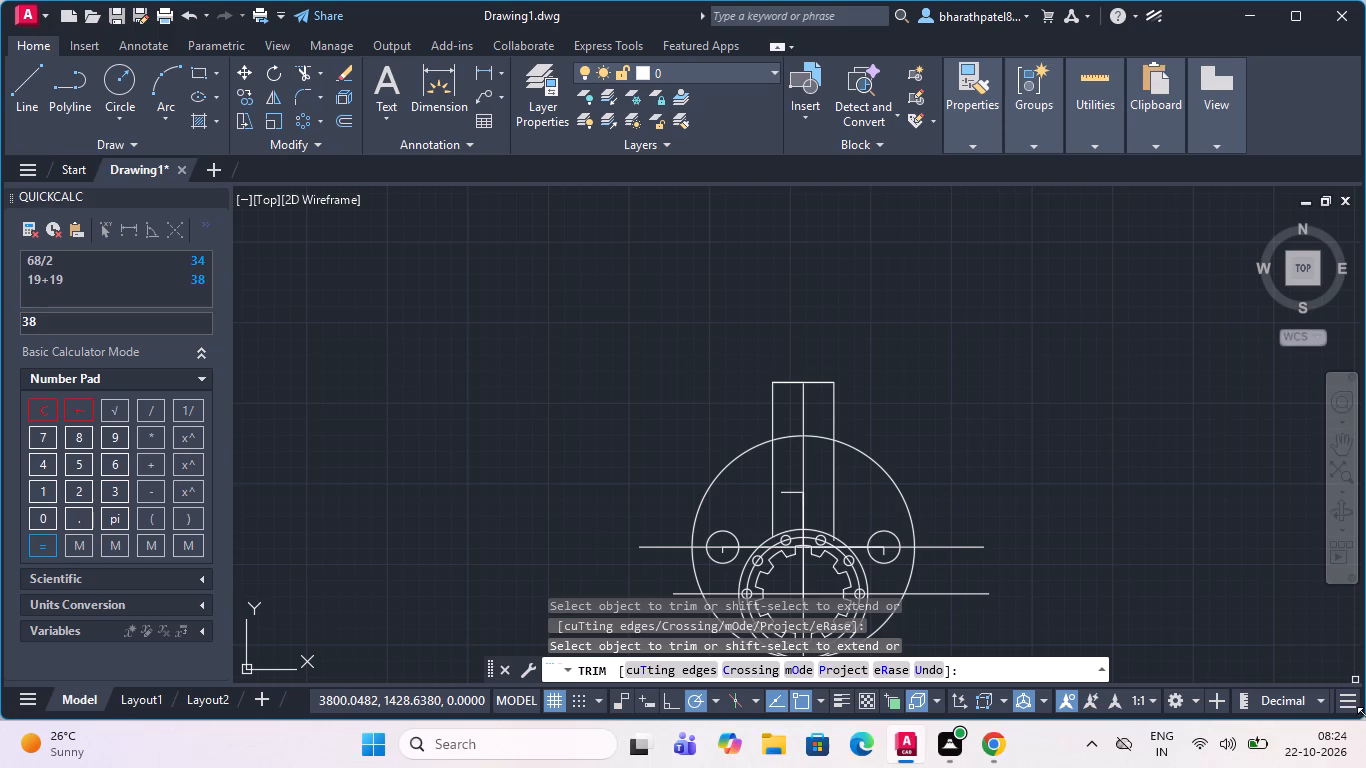
{"action": "scroll", "coordinate": [1365, 702], "scroll_direction": "down", "scroll_amount": 2}
{"action": "scroll", "coordinate": [619, 464], "scroll_direction": "down", "scroll_amount": 2}
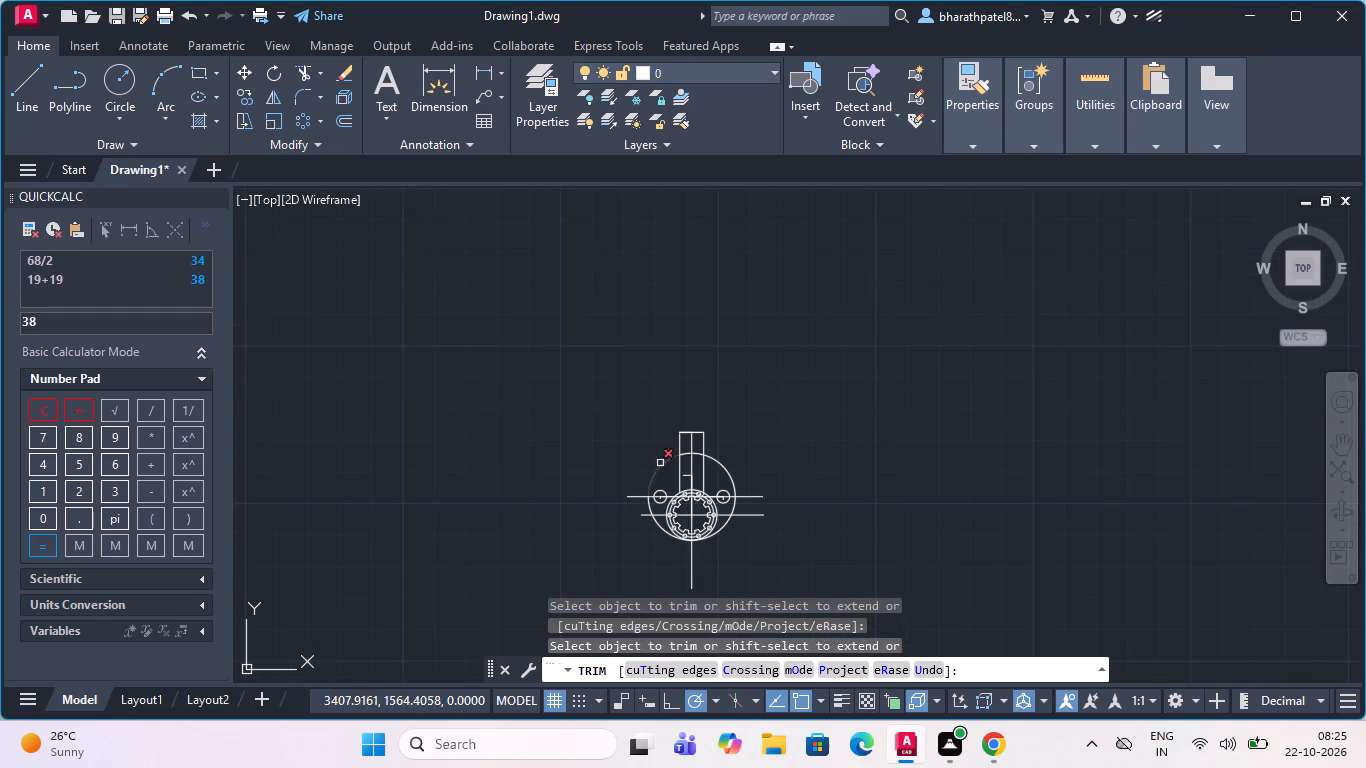
{"action": "scroll", "coordinate": [647, 578], "scroll_direction": "up", "scroll_amount": 3}
{"action": "scroll", "coordinate": [695, 367], "scroll_direction": "down", "scroll_amount": 2}
{"action": "scroll", "coordinate": [792, 292], "scroll_direction": "up", "scroll_amount": 1}
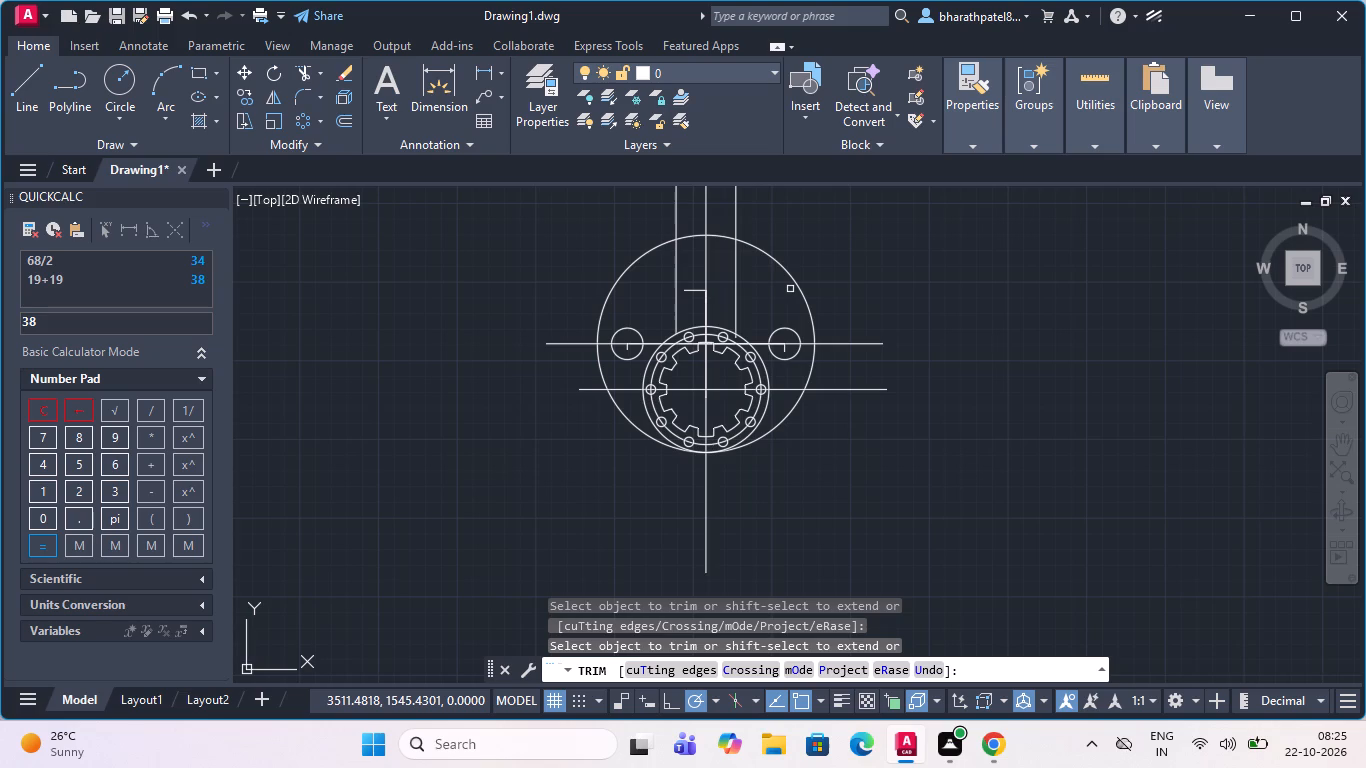
{"action": "scroll", "coordinate": [788, 286], "scroll_direction": "down", "scroll_amount": 2}
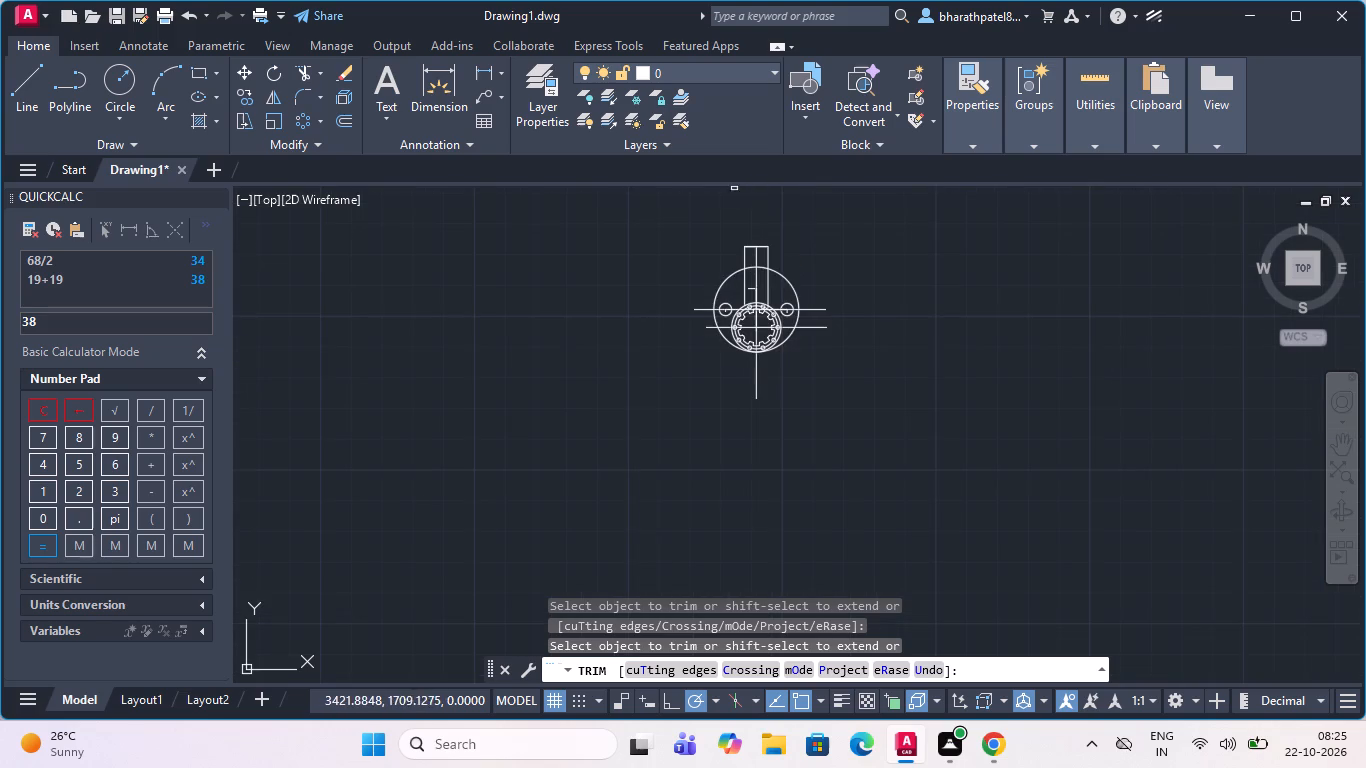
{"action": "scroll", "coordinate": [734, 196], "scroll_direction": "up", "scroll_amount": 2}
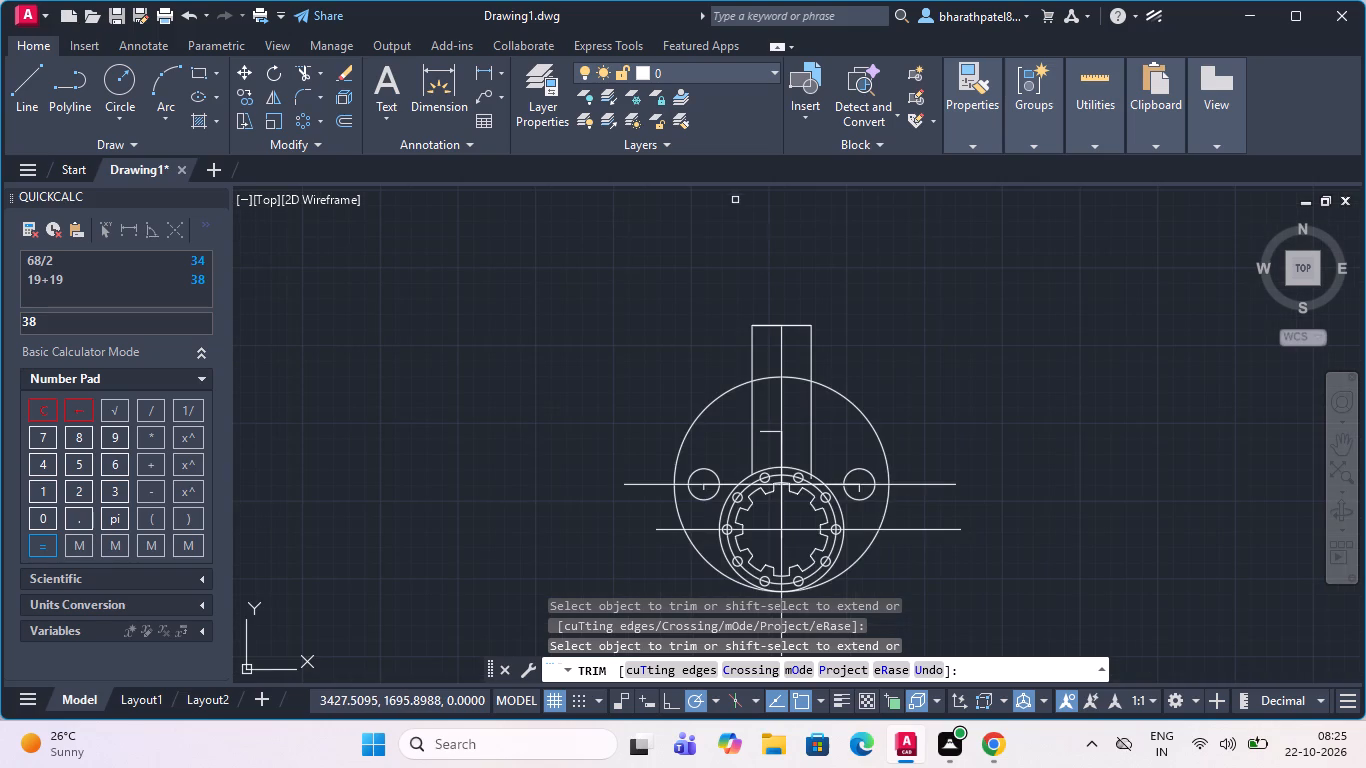
{"action": "left_click", "coordinate": [770, 434]}
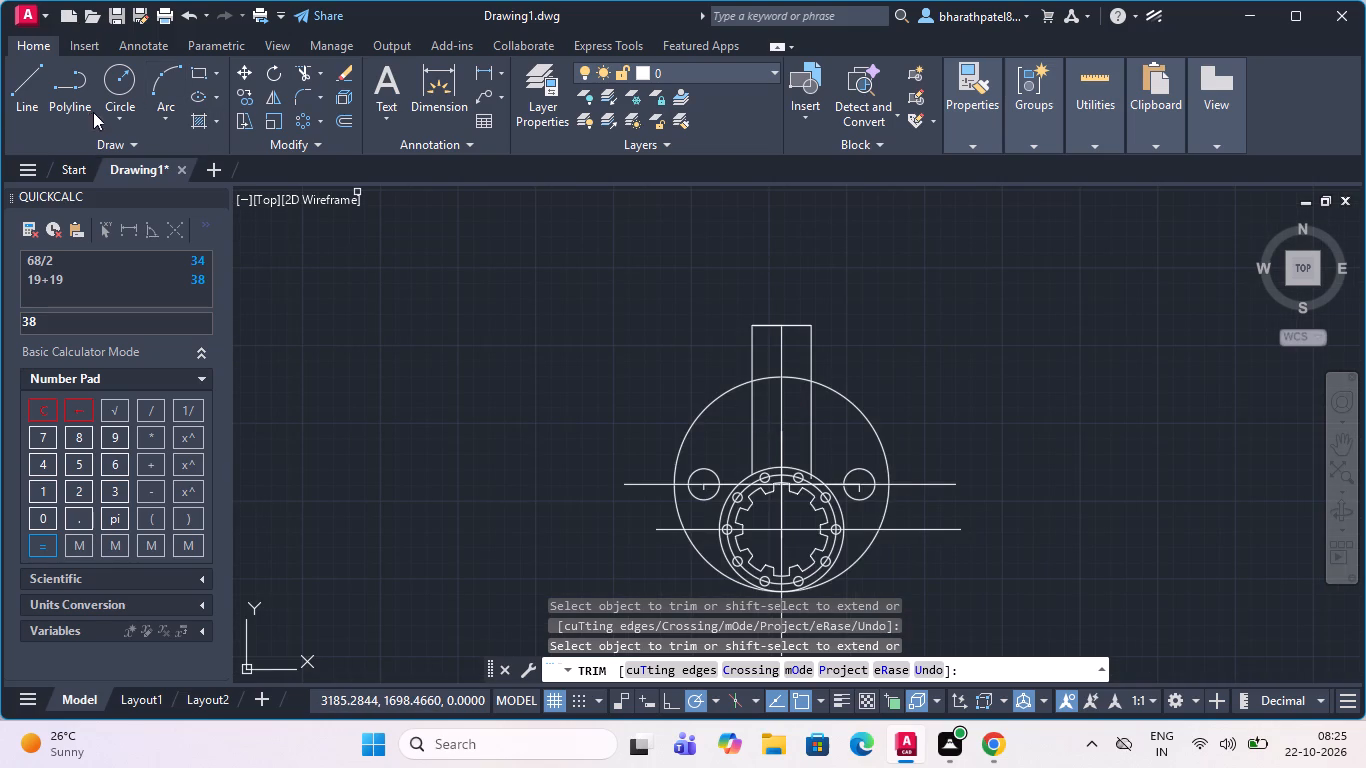
Draw a line 68 units straight up from the bore centre, ending with a leftward horizontal segment about 5.6 units long.
{"action": "left_click", "coordinate": [45, 92]}
{"action": "scroll", "coordinate": [779, 536], "scroll_direction": "up", "scroll_amount": 3}
{"action": "left_click", "coordinate": [772, 512]}
{"action": "scroll", "coordinate": [772, 512], "scroll_direction": "down", "scroll_amount": 3}
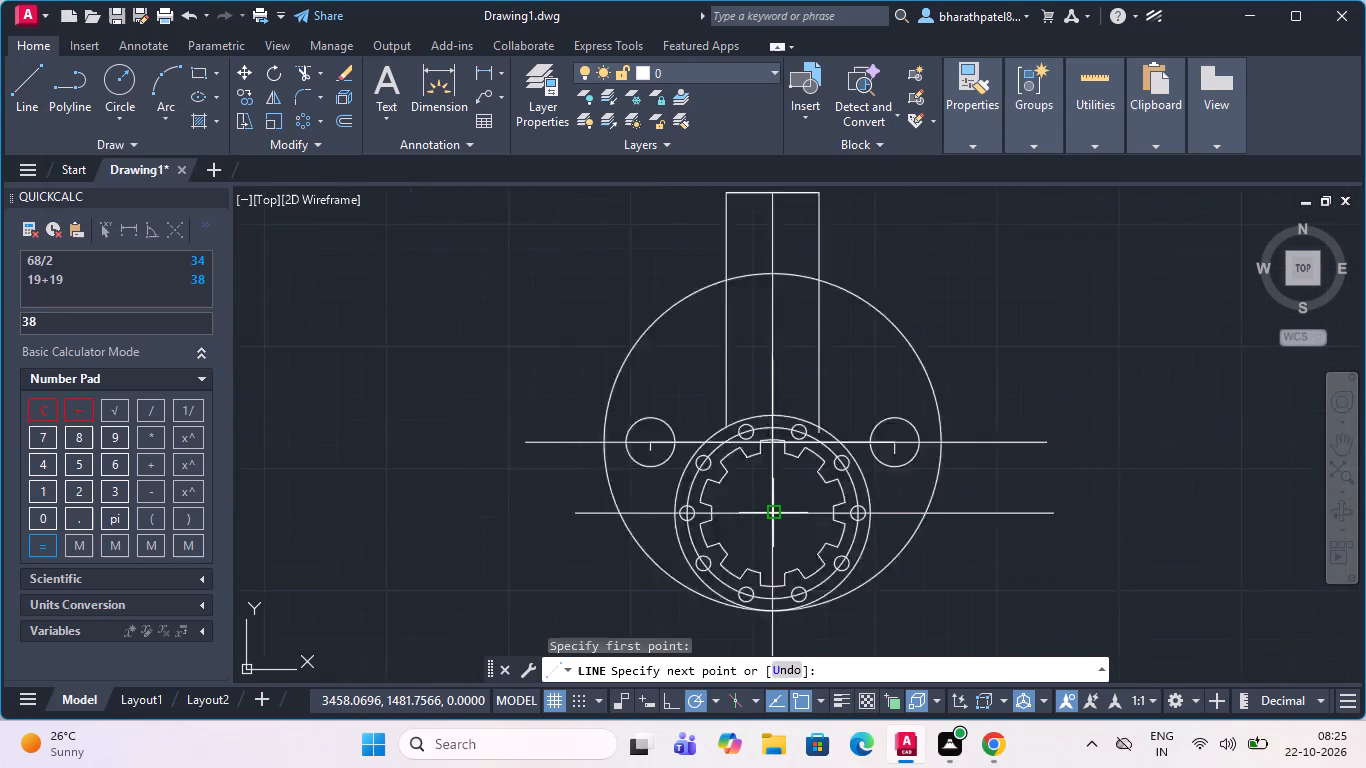
{"action": "scroll", "coordinate": [774, 419], "scroll_direction": "up", "scroll_amount": 4}
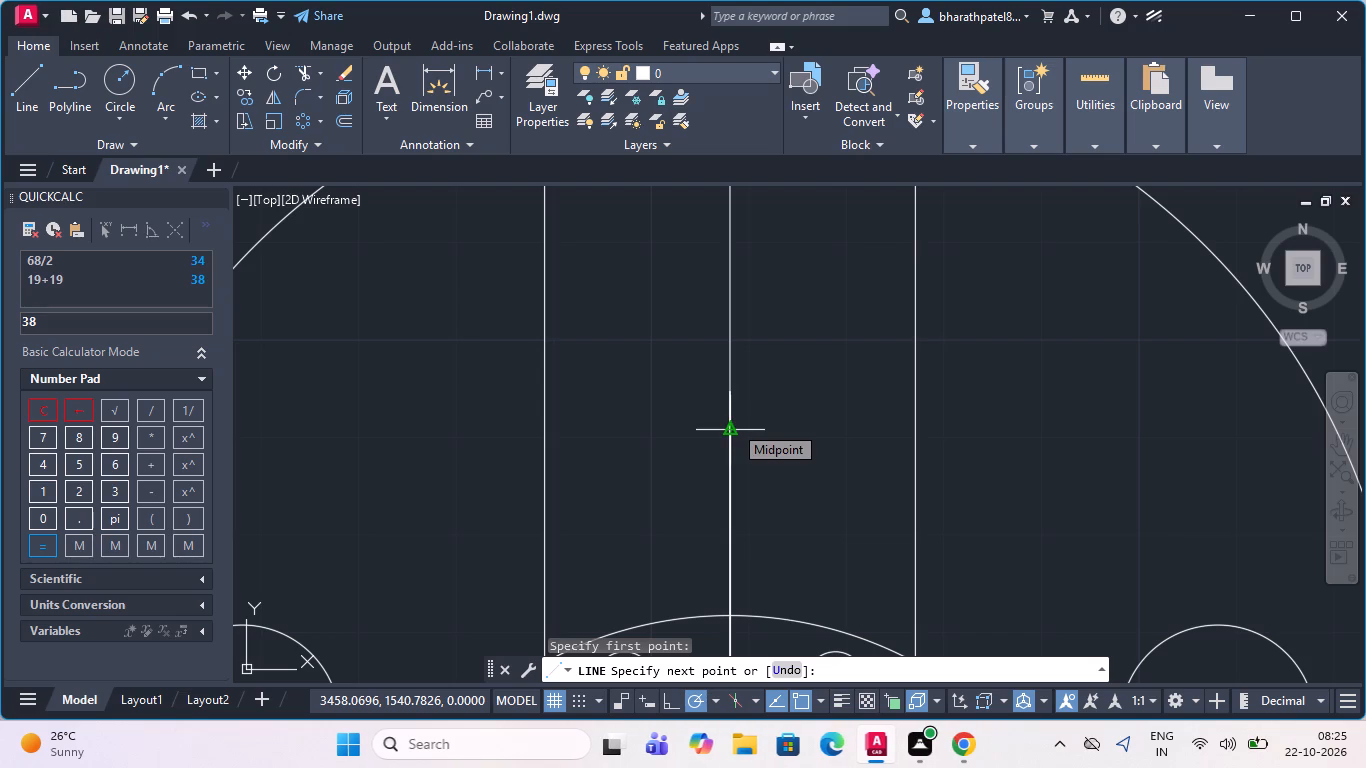
{"action": "type", "text": "68"}
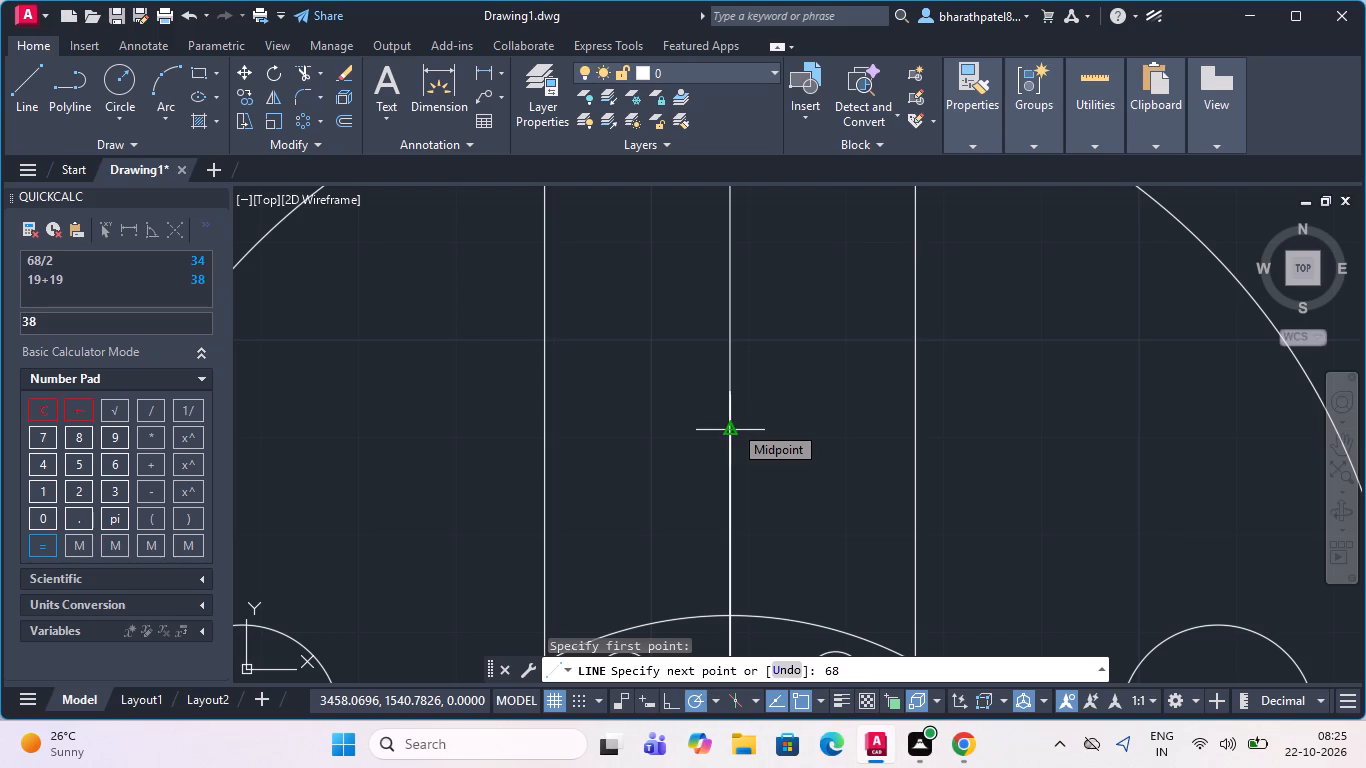
{"action": "key", "text": "Return"}
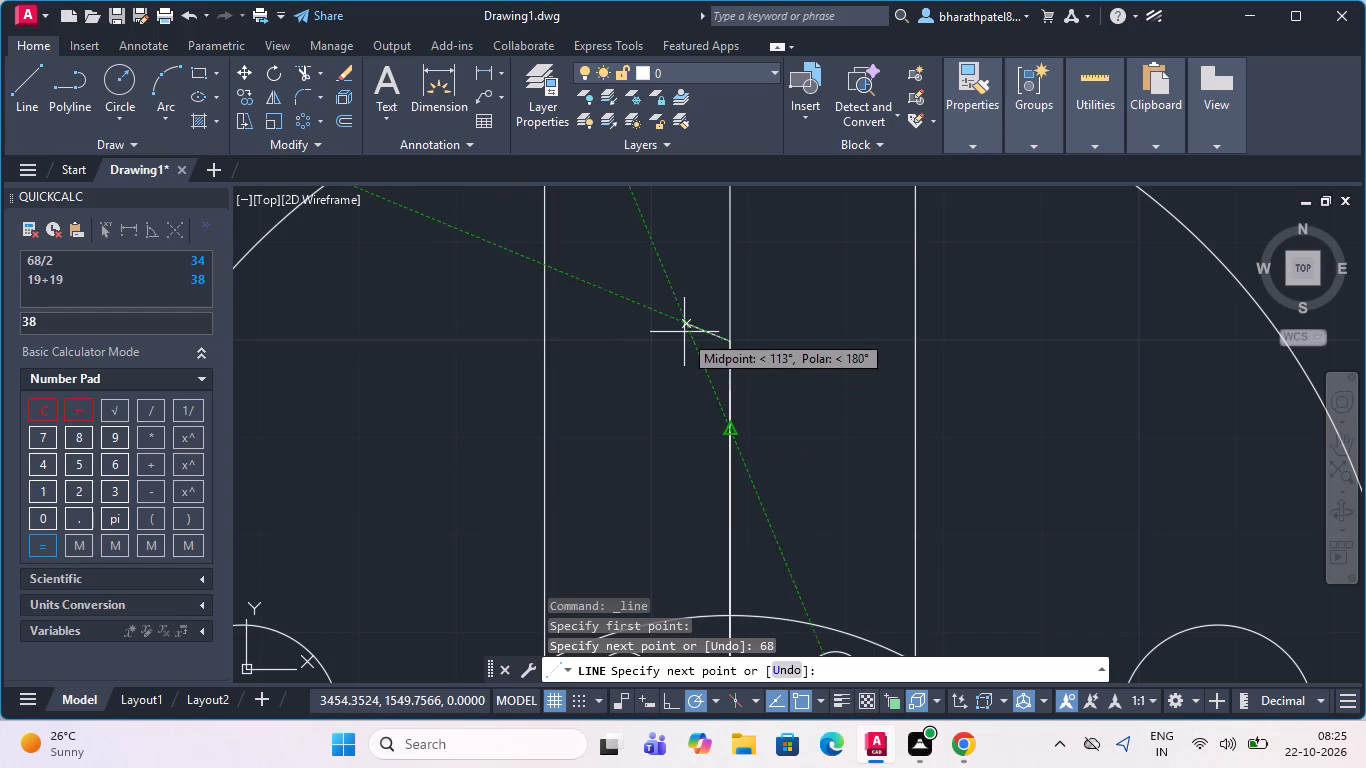
{"action": "left_click", "coordinate": [676, 346]}
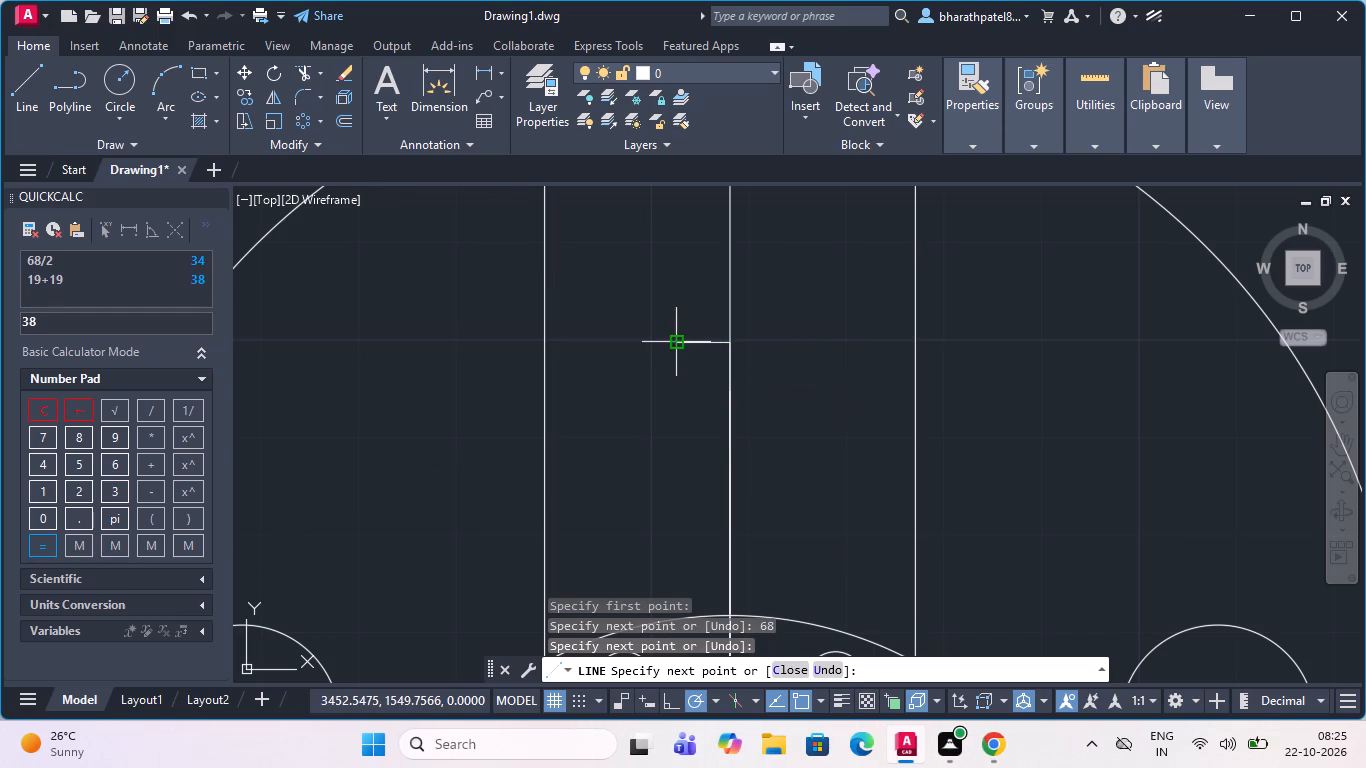
{"action": "key", "text": "Escape"}
Draw a horizontal line about 31 units long leftward from the short segment's free end, past the top feature's left side.
{"action": "scroll", "coordinate": [849, 625], "scroll_direction": "down", "scroll_amount": 2}
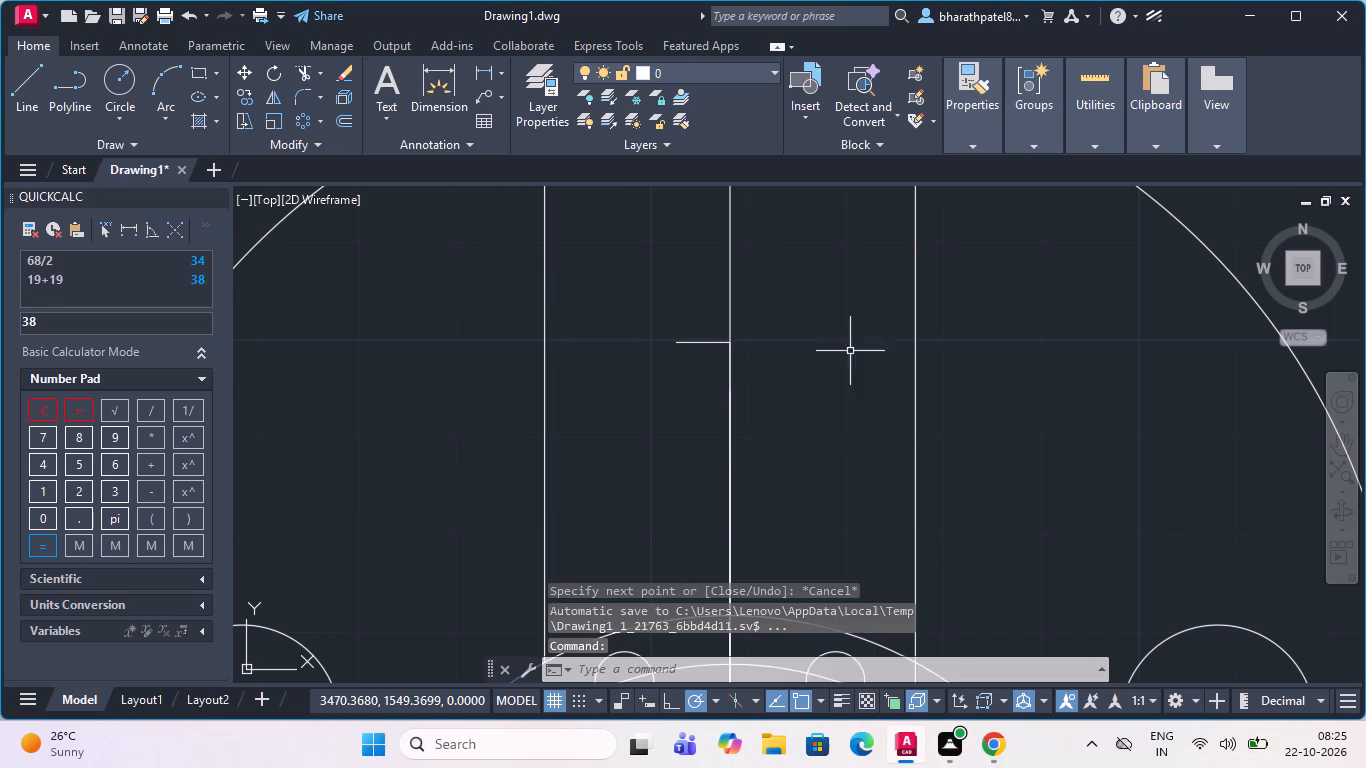
{"action": "scroll", "coordinate": [851, 359], "scroll_direction": "down", "scroll_amount": 3}
{"action": "scroll", "coordinate": [865, 287], "scroll_direction": "up", "scroll_amount": 2}
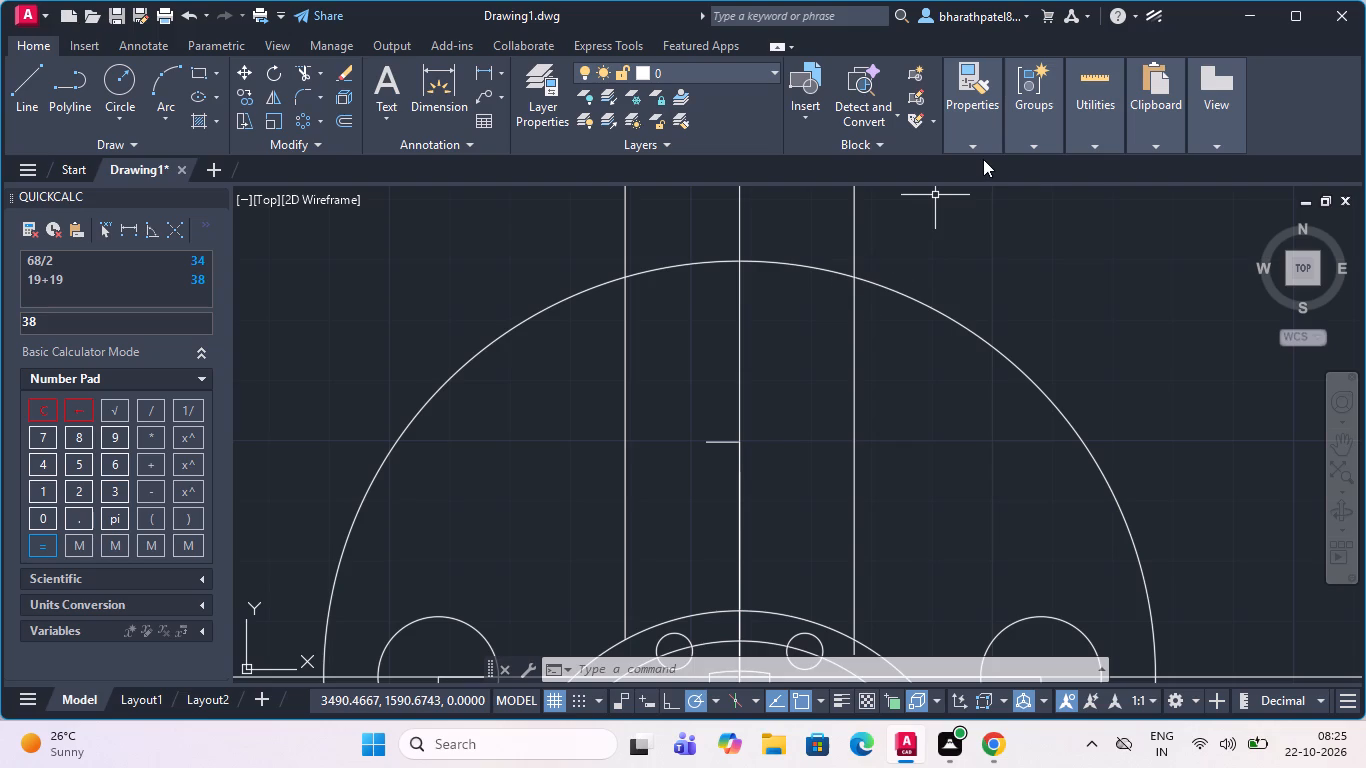
{"action": "left_click", "coordinate": [10, 82]}
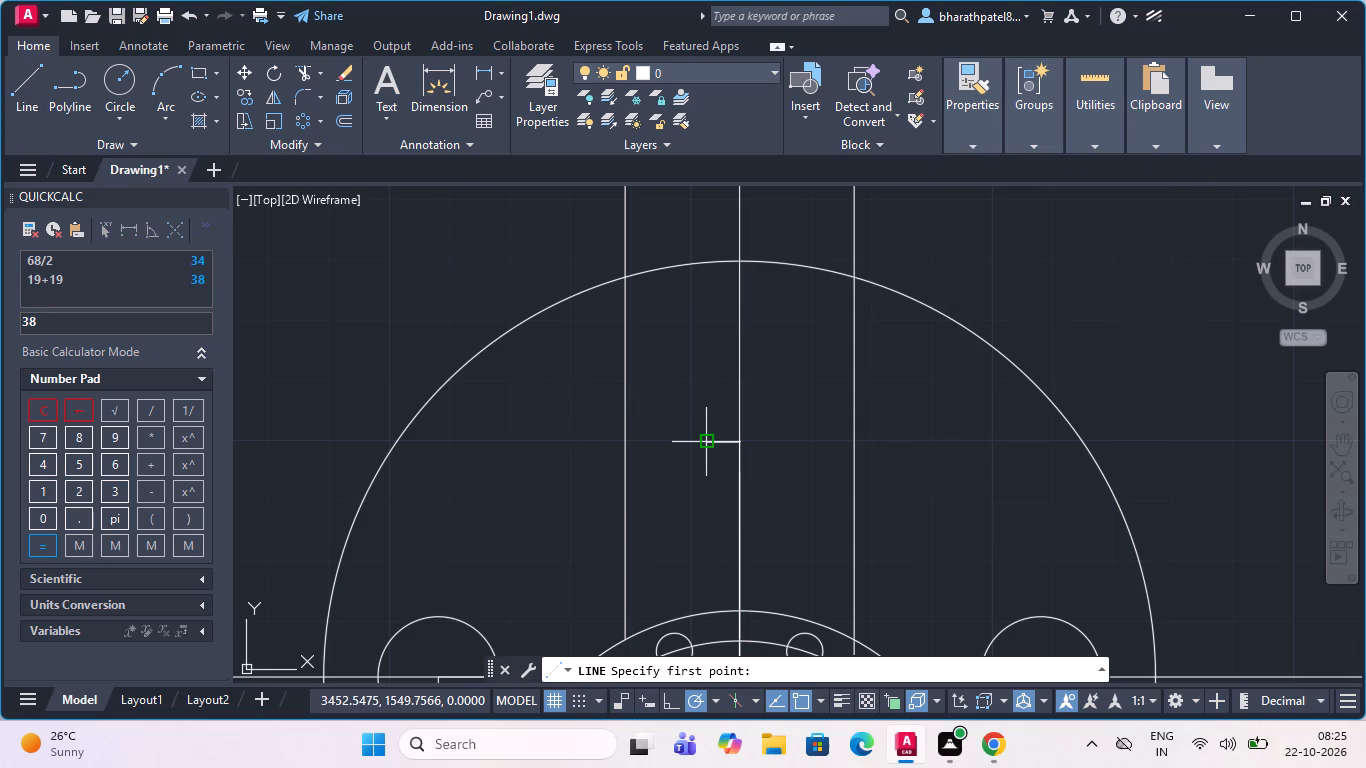
{"action": "left_click", "coordinate": [702, 437]}
{"action": "left_click", "coordinate": [520, 448]}
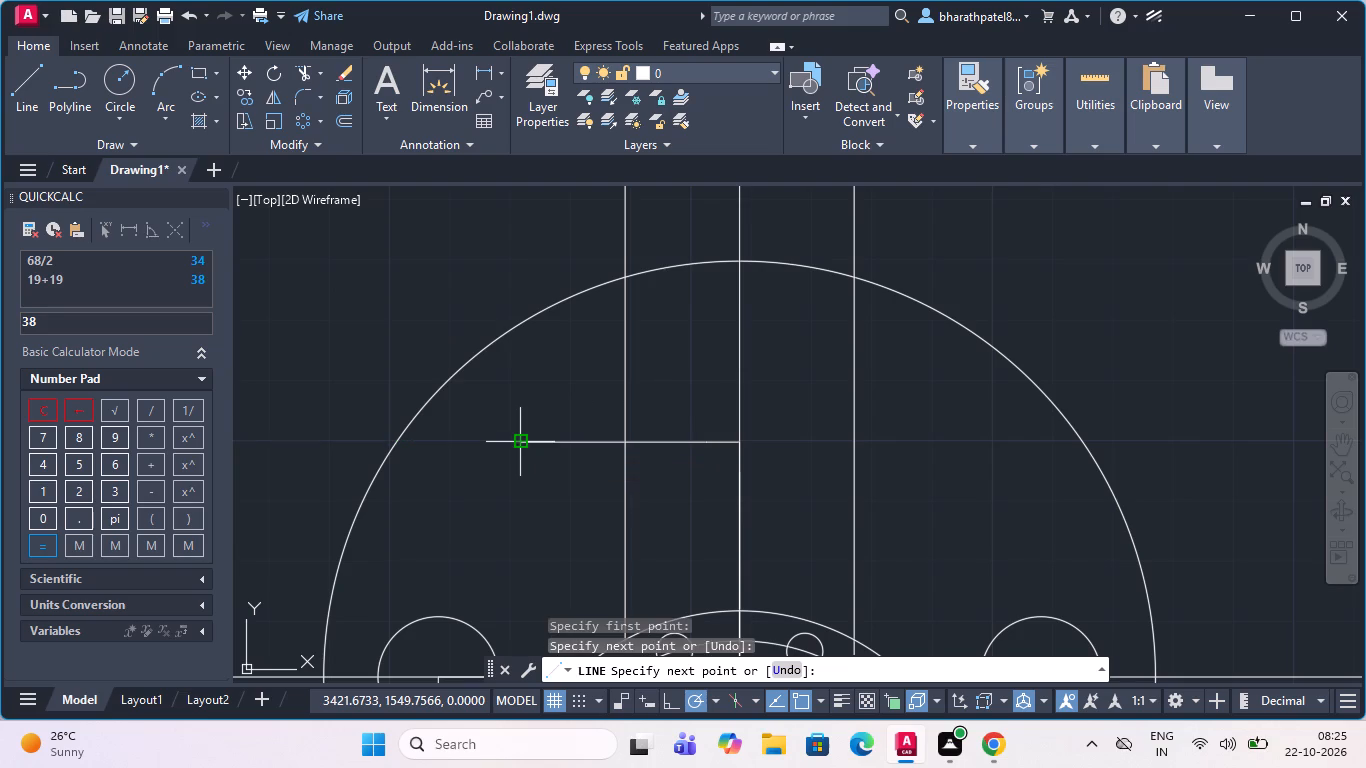
{"action": "key", "text": "Escape"}
Trim the part of the horizontal line that extends beyond the top feature's left vertical side.
{"action": "scroll", "coordinate": [543, 492], "scroll_direction": "down", "scroll_amount": 2}
{"action": "scroll", "coordinate": [566, 453], "scroll_direction": "up", "scroll_amount": 1}
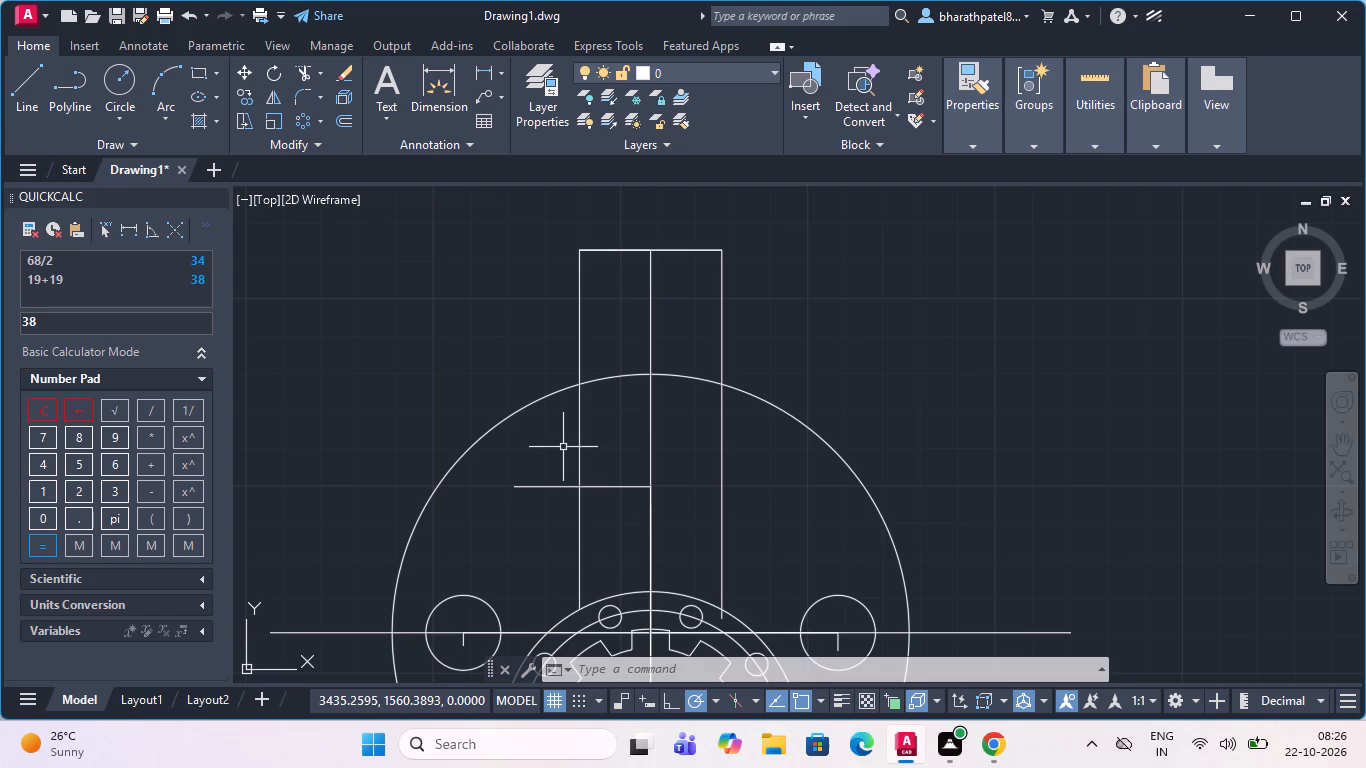
{"action": "left_click", "coordinate": [302, 61]}
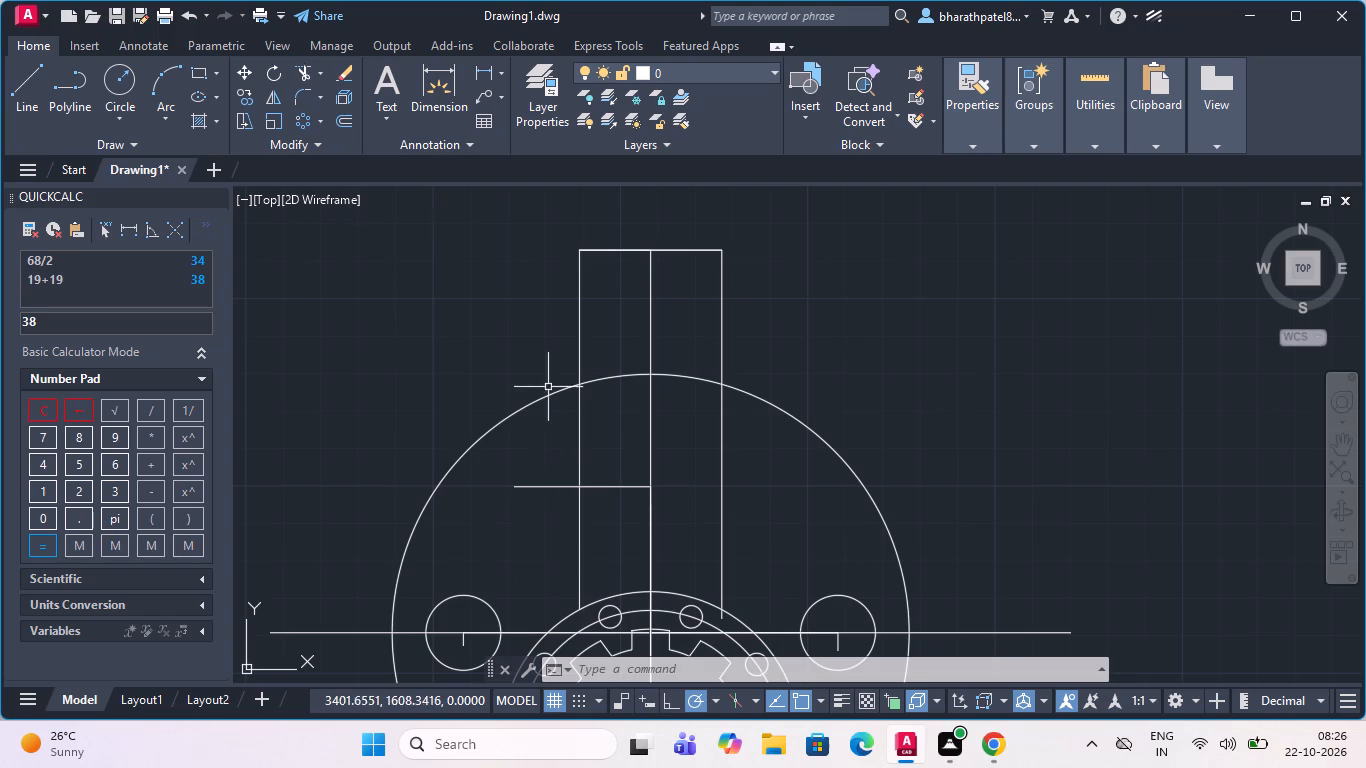
{"action": "left_click", "coordinate": [303, 72]}
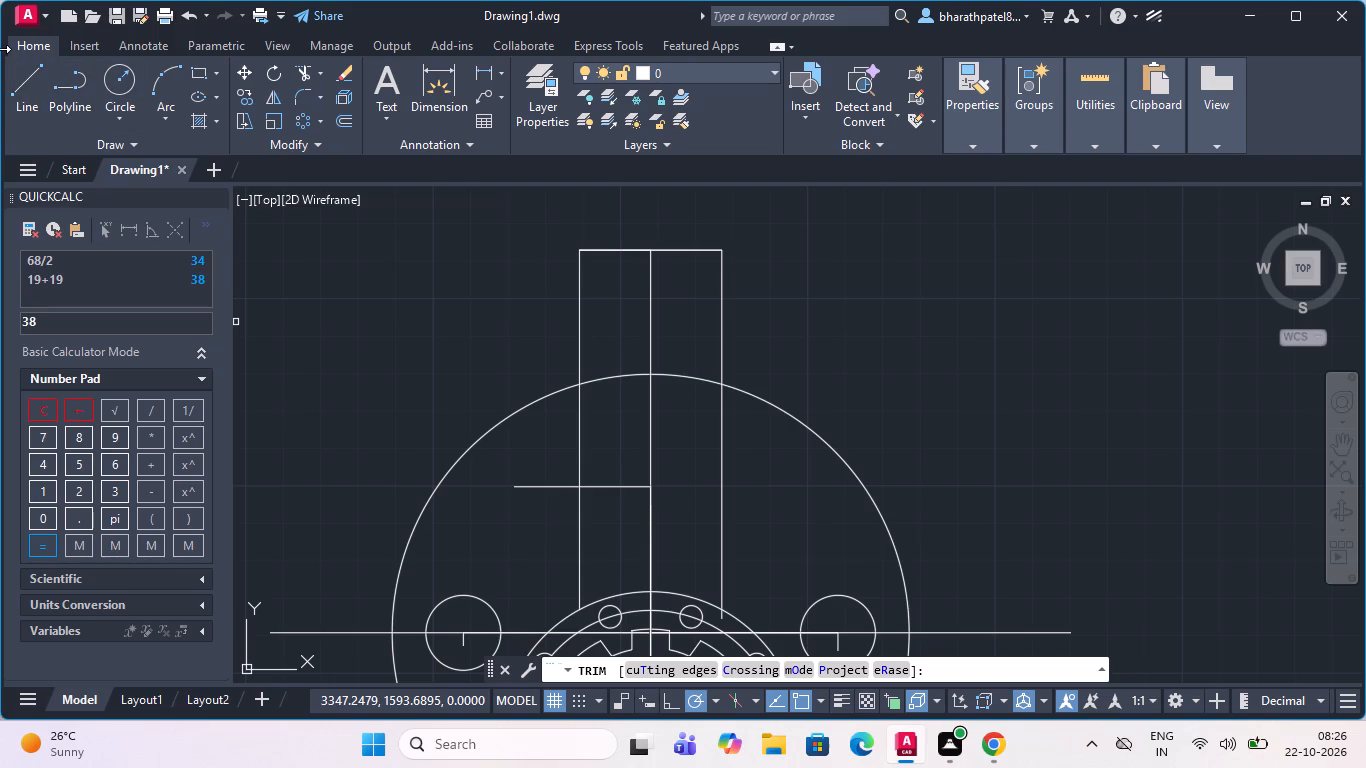
{"action": "left_click", "coordinate": [30, 83]}
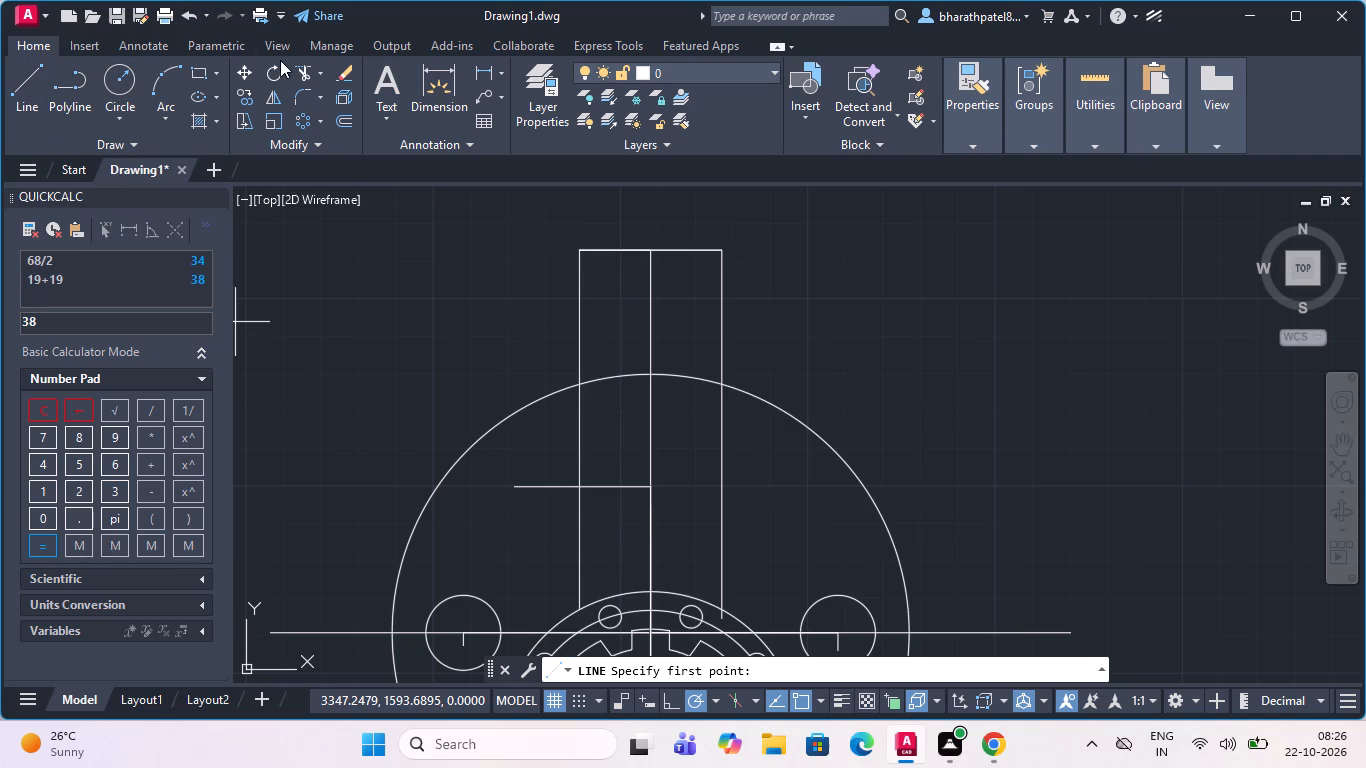
{"action": "left_click", "coordinate": [299, 70]}
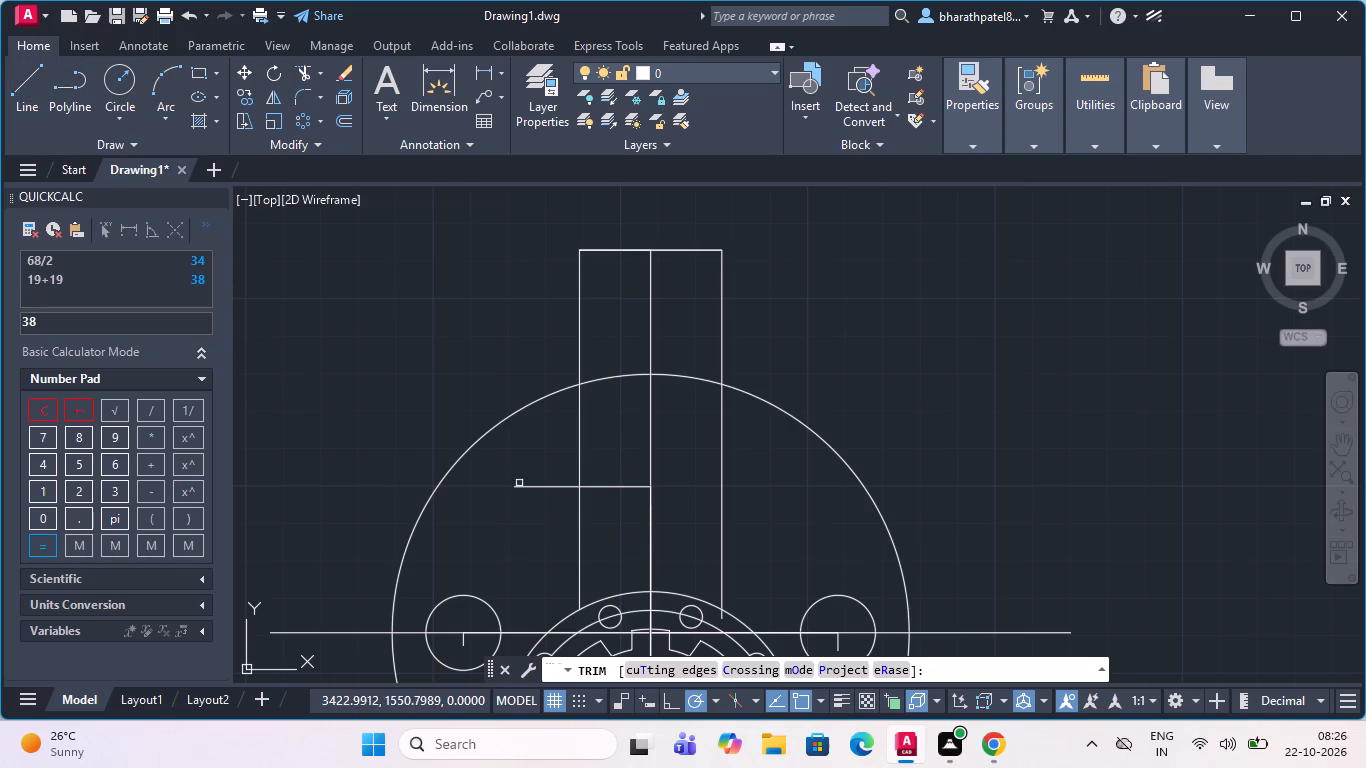
{"action": "left_click", "coordinate": [528, 489]}
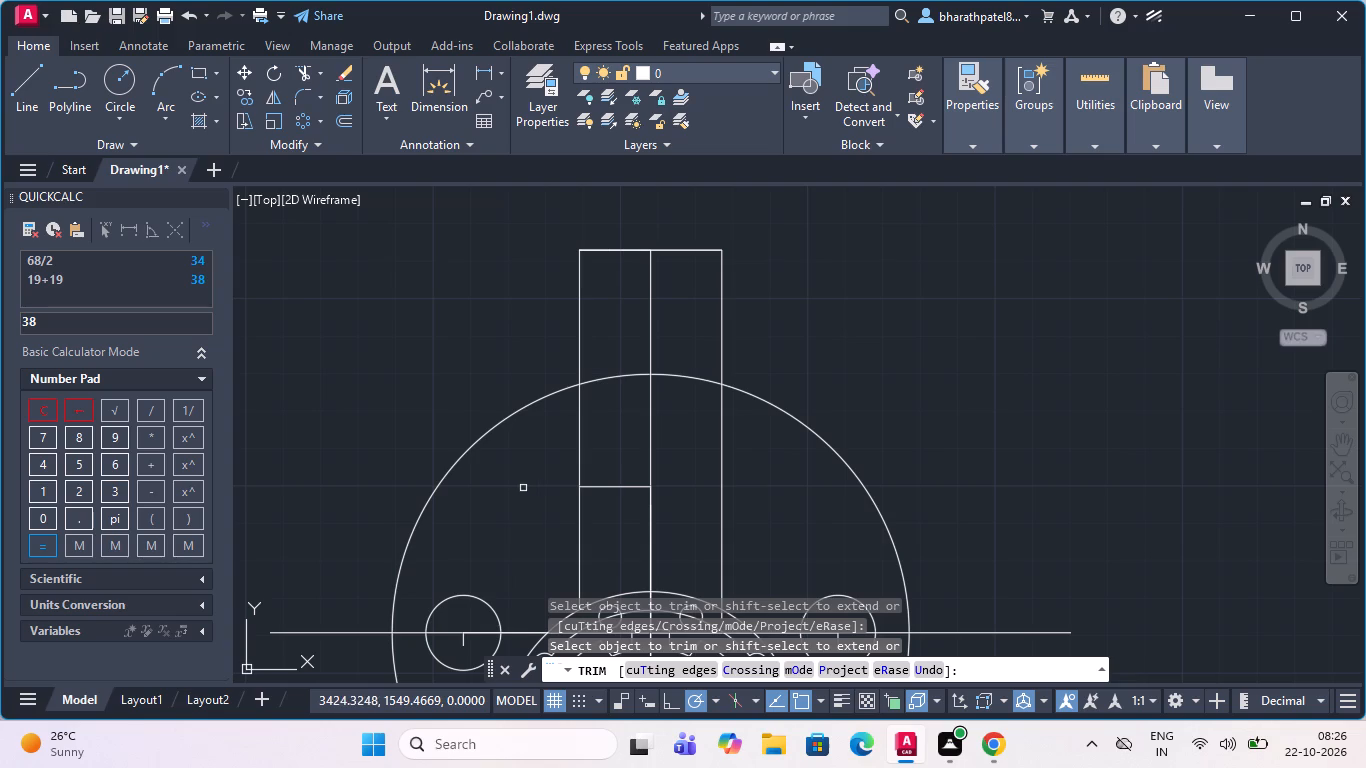
Draw horizontal stubs about 3 units long outward from the horizontal line's two ends, at the centreline and the left side.
{"action": "left_click", "coordinate": [17, 84]}
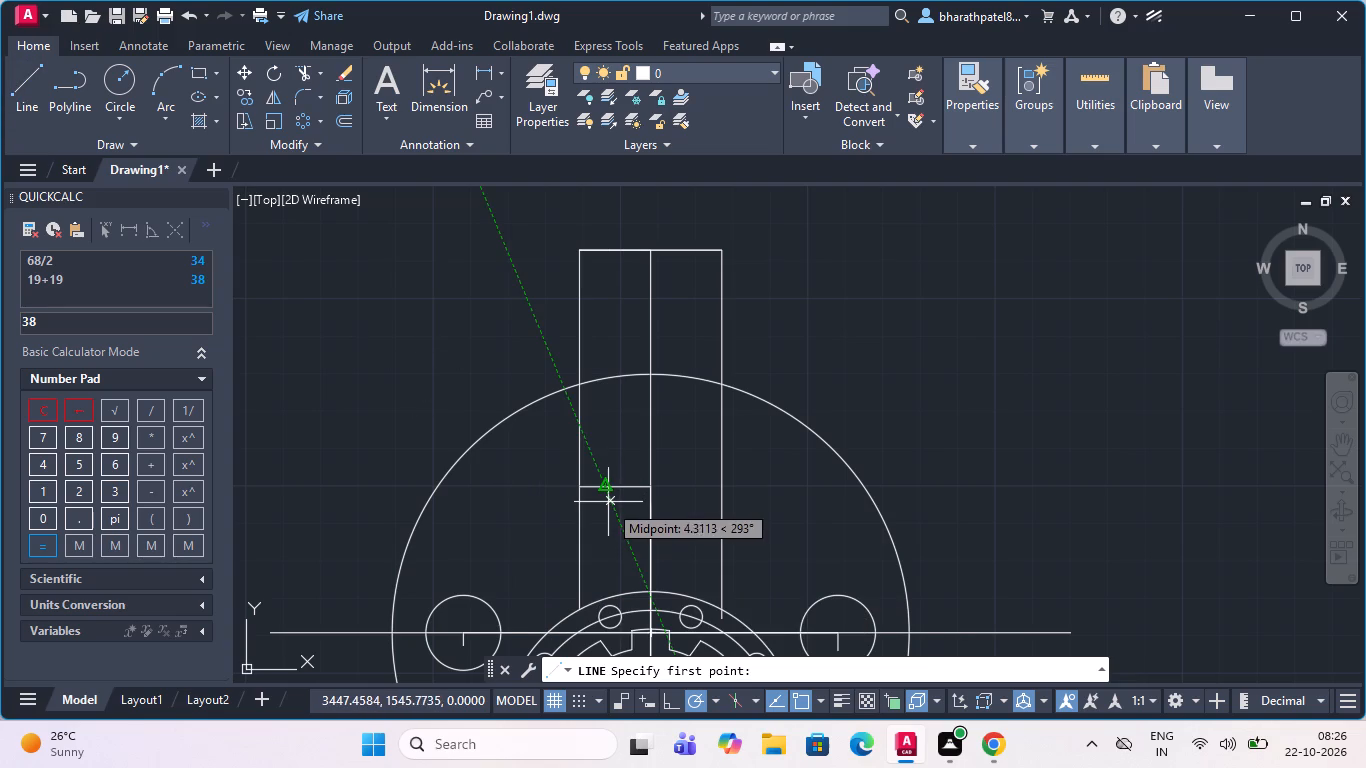
{"action": "key", "text": "Escape"}
{"action": "scroll", "coordinate": [608, 492], "scroll_direction": "up", "scroll_amount": 4}
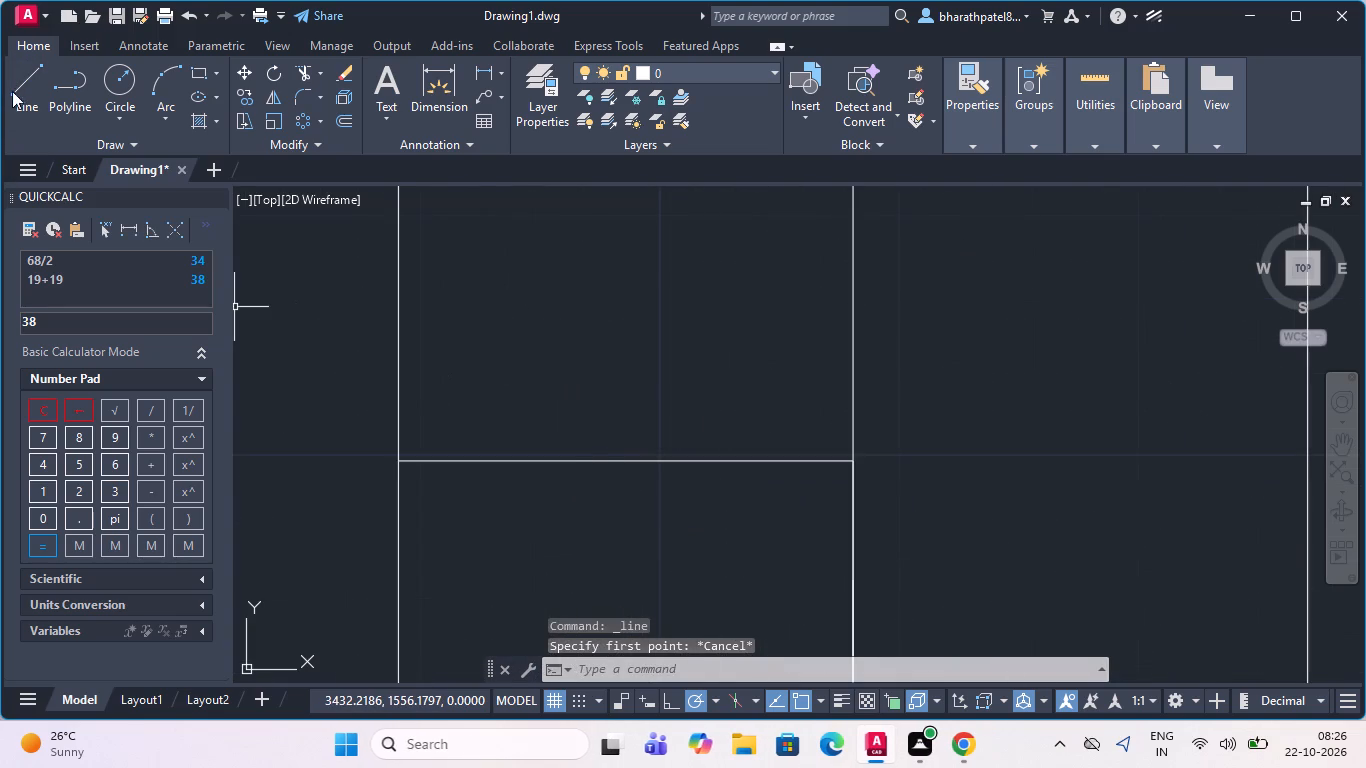
{"action": "left_click", "coordinate": [19, 71]}
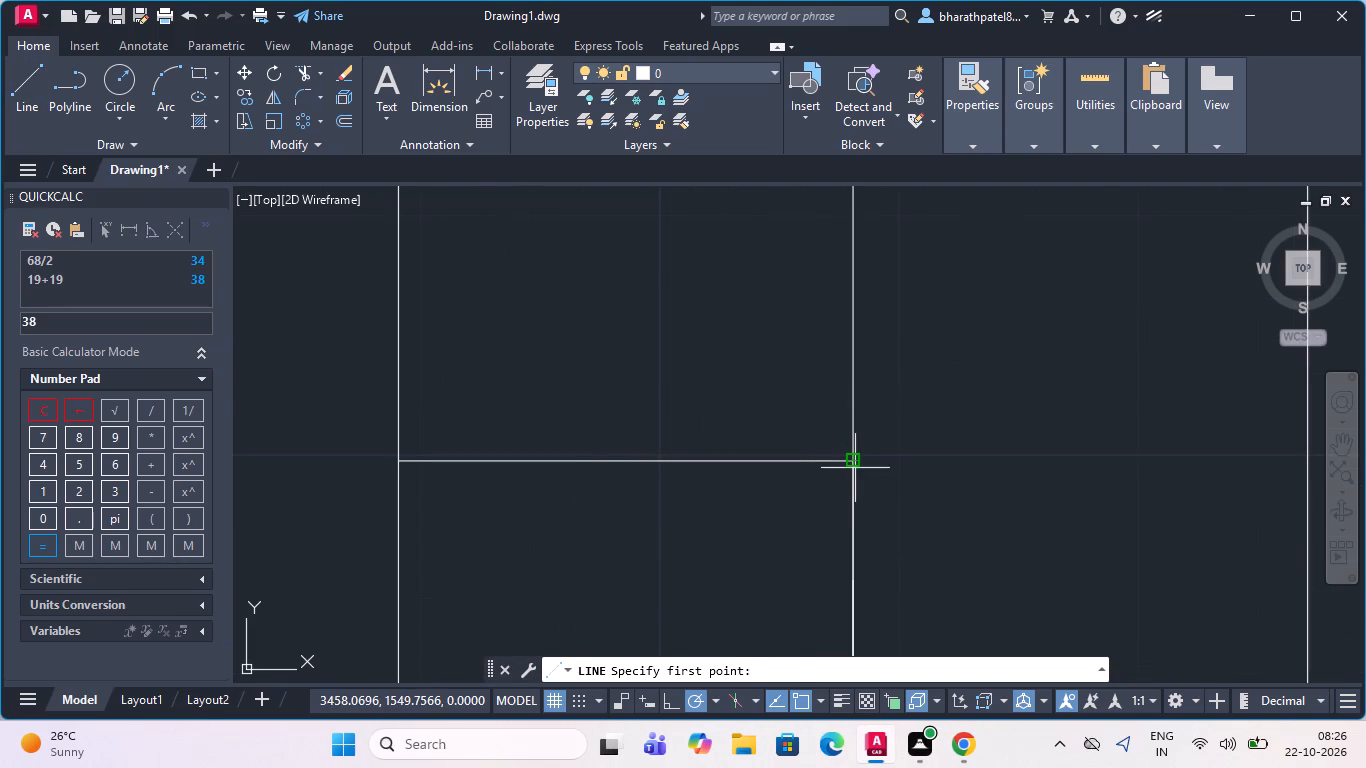
{"action": "left_click", "coordinate": [853, 457]}
{"action": "left_click", "coordinate": [926, 468]}
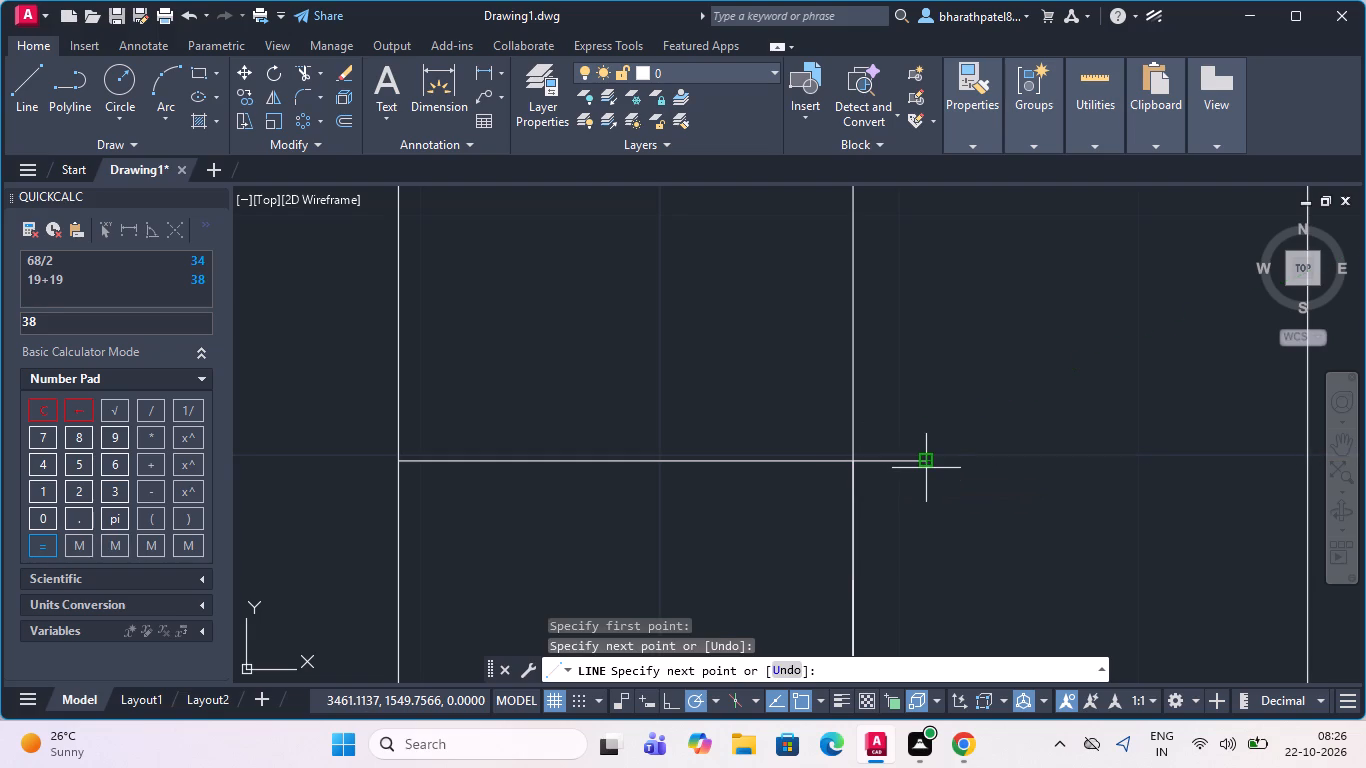
{"action": "key", "text": "Escape"}
{"action": "left_click", "coordinate": [26, 75]}
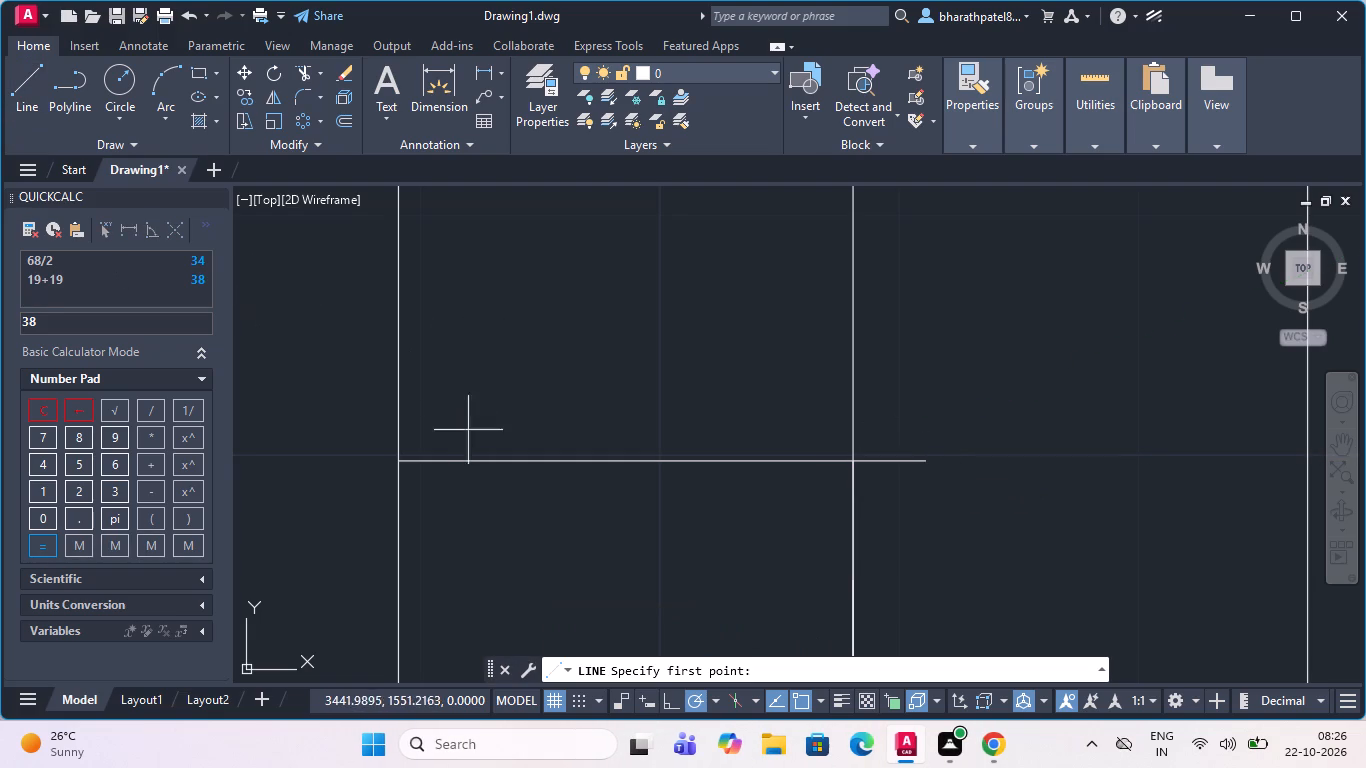
{"action": "left_click", "coordinate": [399, 460]}
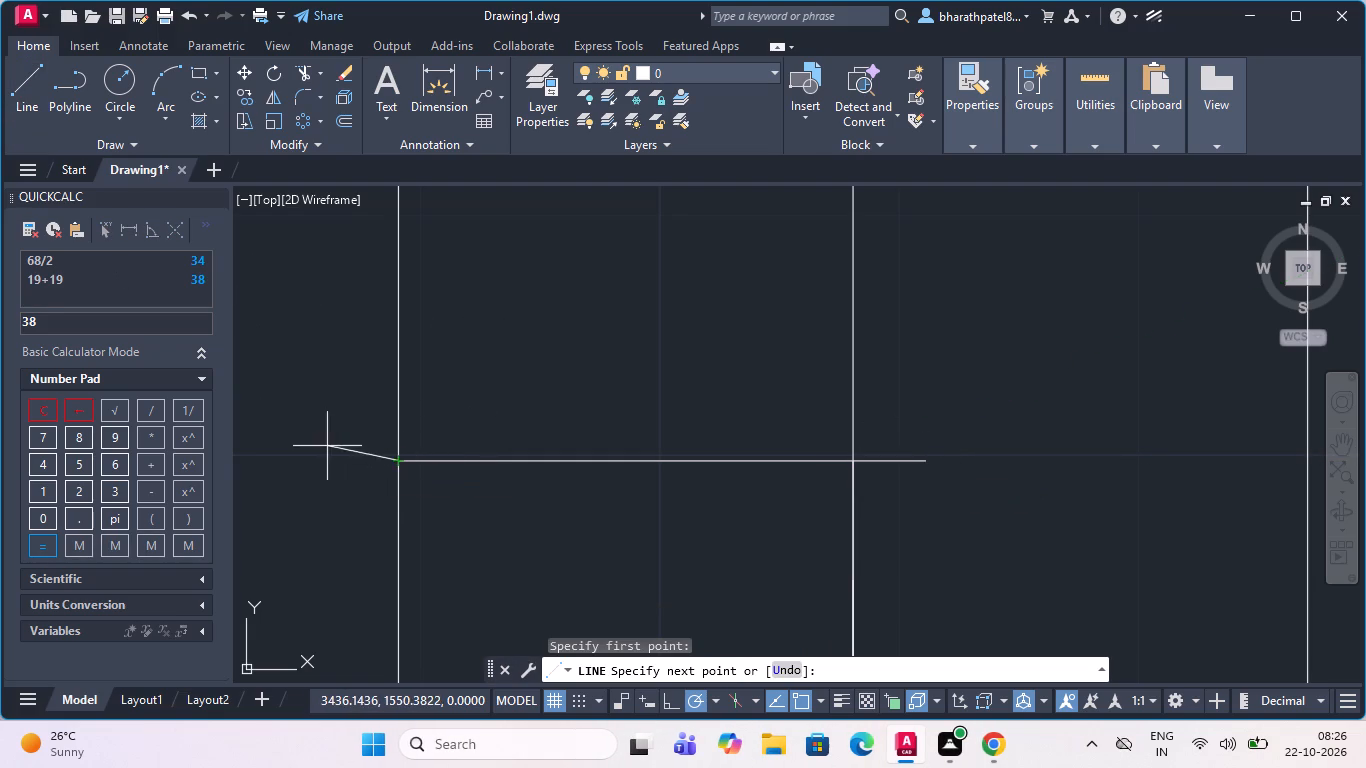
{"action": "left_click", "coordinate": [317, 460]}
{"action": "key", "text": "Escape"}
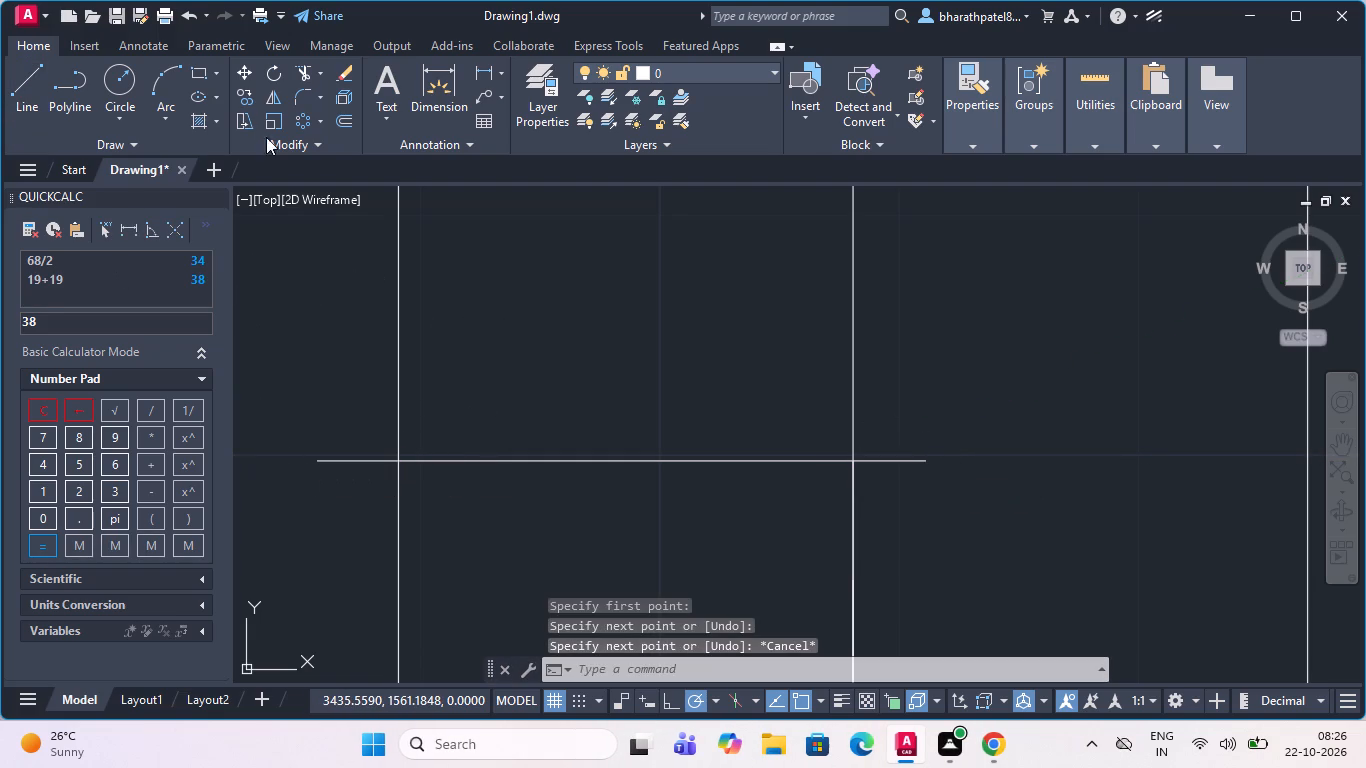
Trim away the horizontal line between the top feature's left side and the vertical centreline, leaving both outer stubs.
{"action": "left_click", "coordinate": [293, 72]}
{"action": "left_click", "coordinate": [649, 549]}
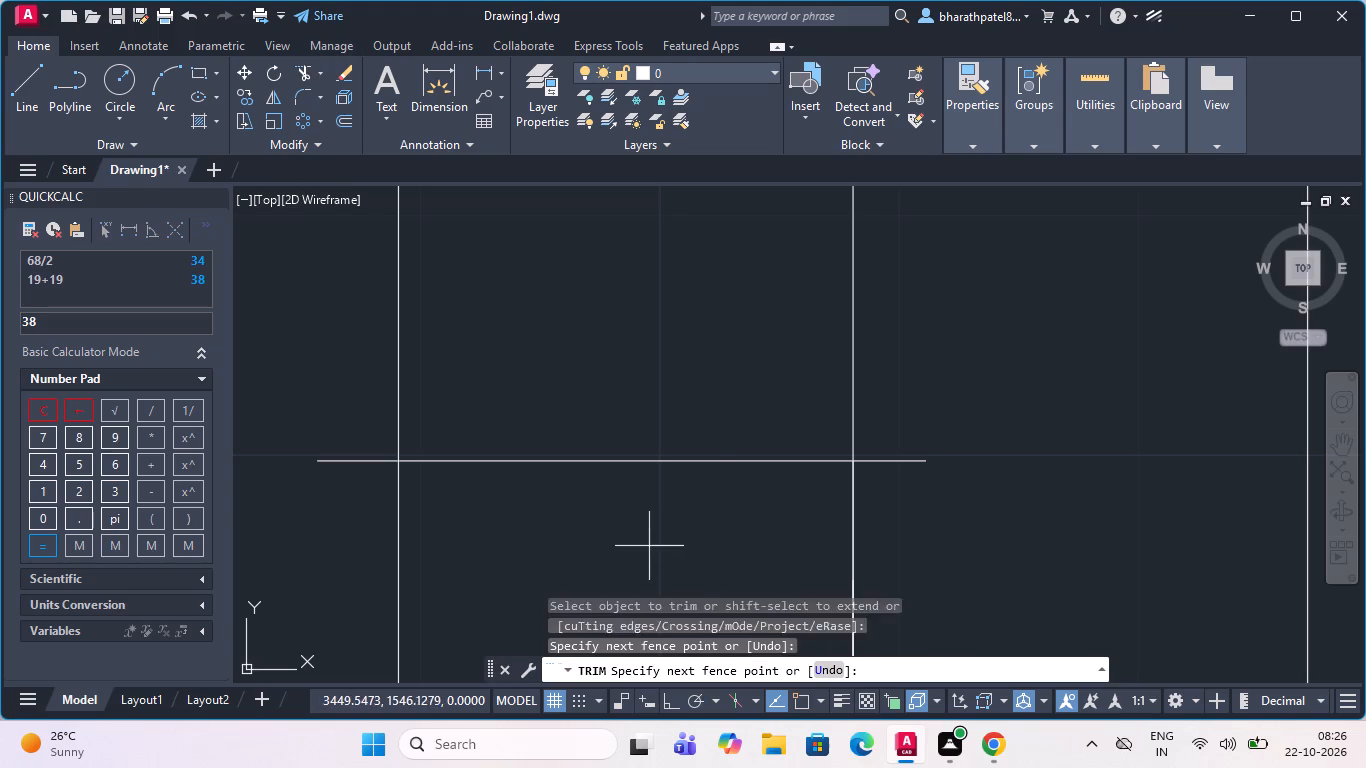
{"action": "left_click", "coordinate": [699, 411]}
{"action": "left_click_drag", "start_coordinate": [735, 395], "coordinate": [735, 418]}
{"action": "left_click", "coordinate": [743, 537]}
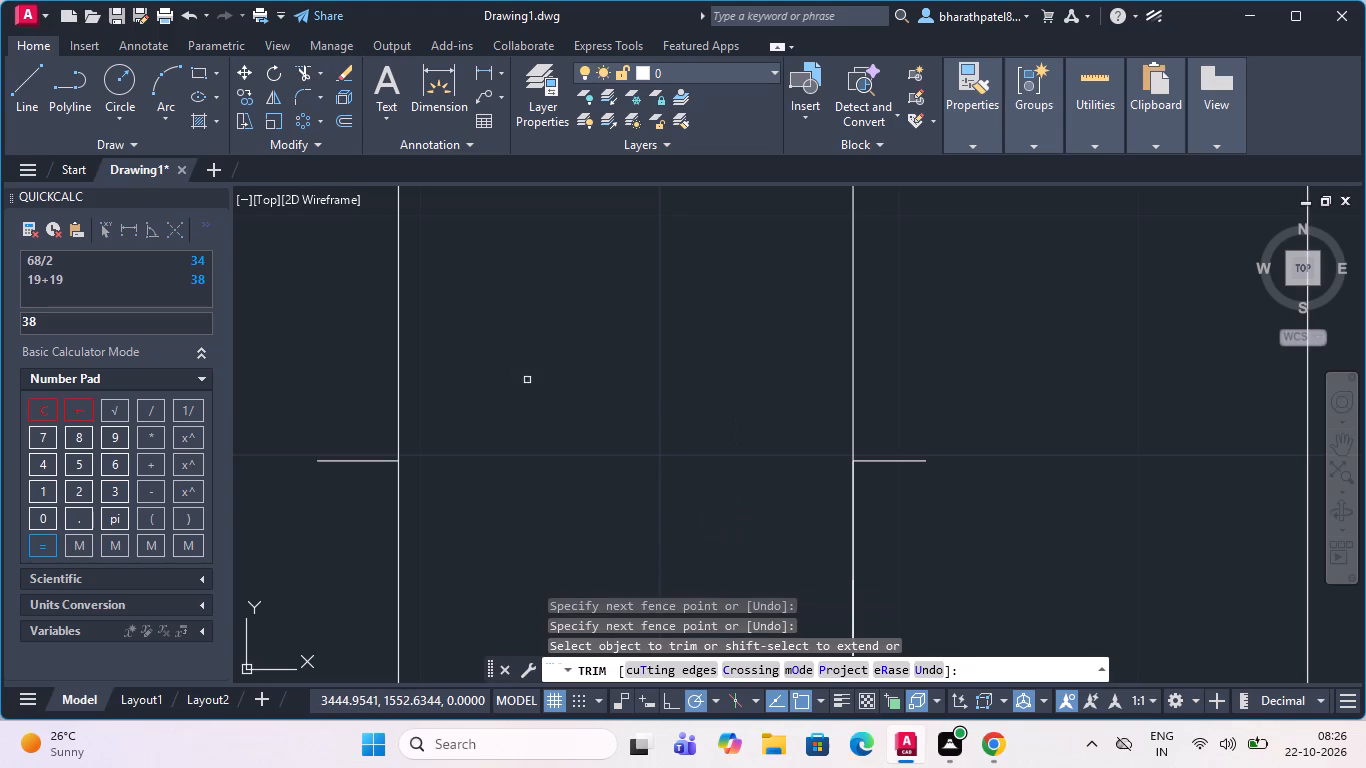
Draw a single horizontal line from the top feature's left side to the vertical centreline, joining the inner ends of both stubs.
{"action": "left_click", "coordinate": [13, 76]}
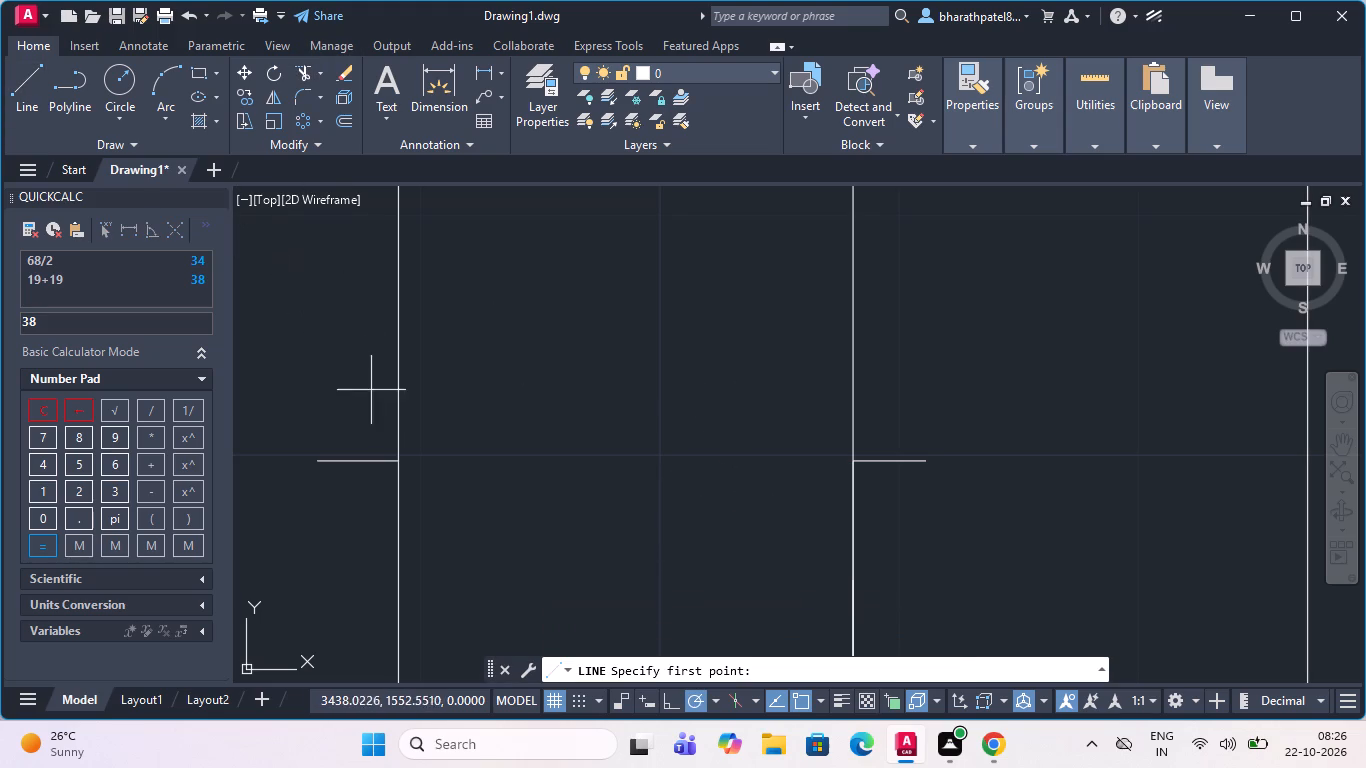
{"action": "left_click", "coordinate": [394, 459]}
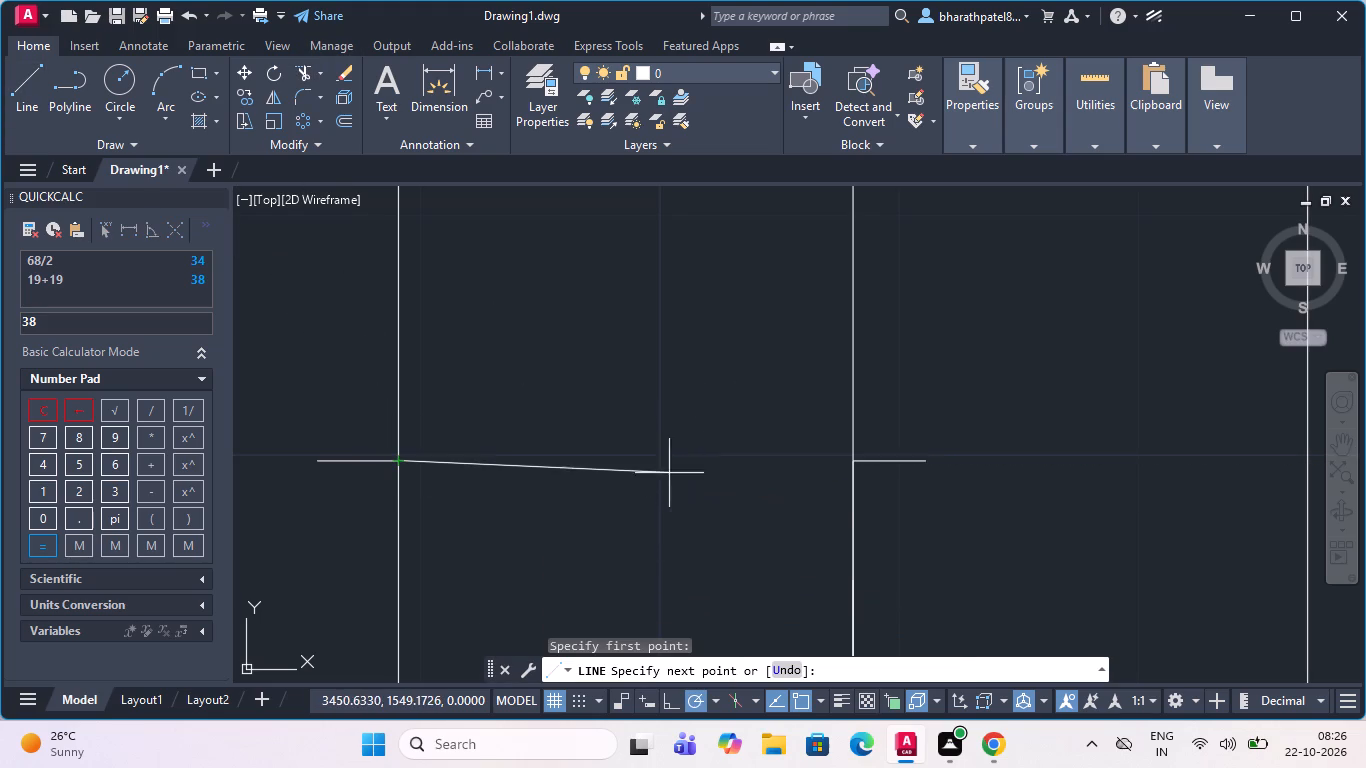
{"action": "scroll", "coordinate": [853, 468], "scroll_direction": "up", "scroll_amount": 3}
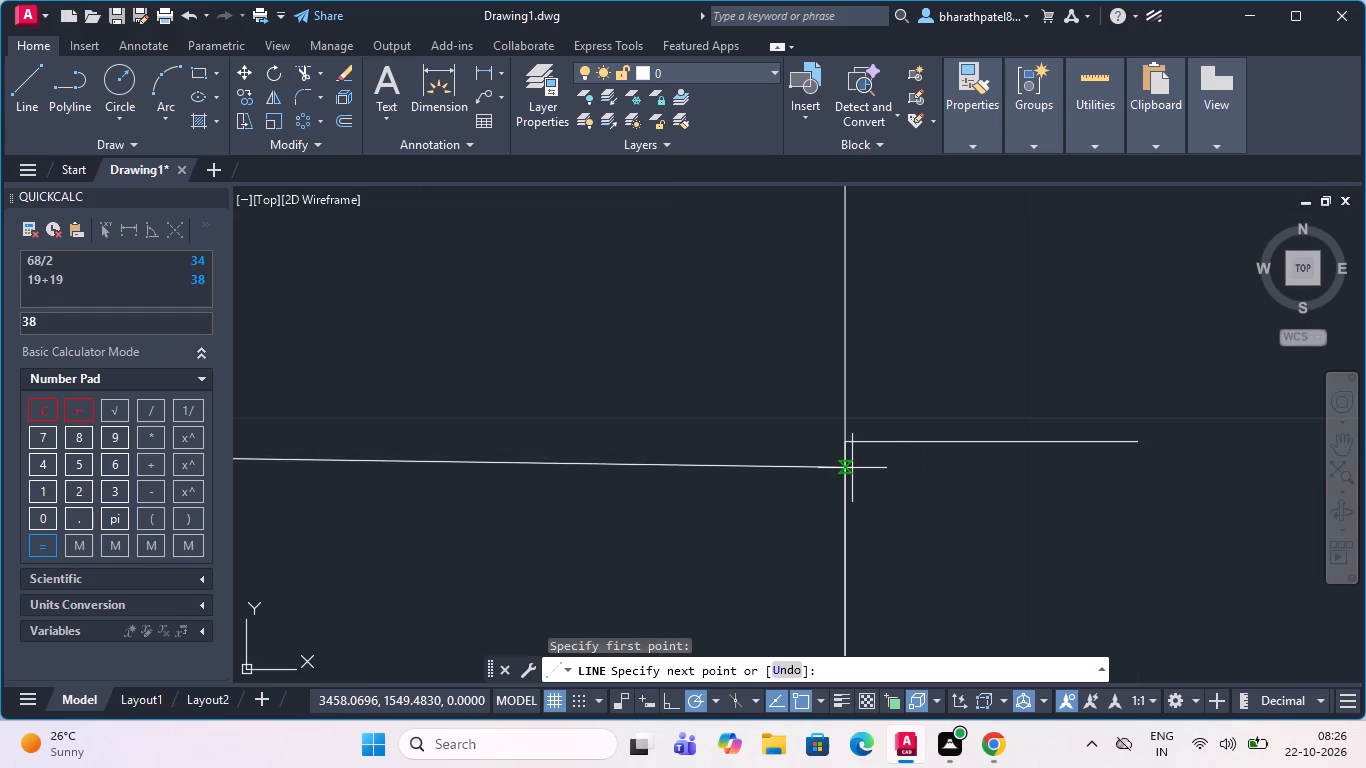
{"action": "left_click", "coordinate": [849, 439]}
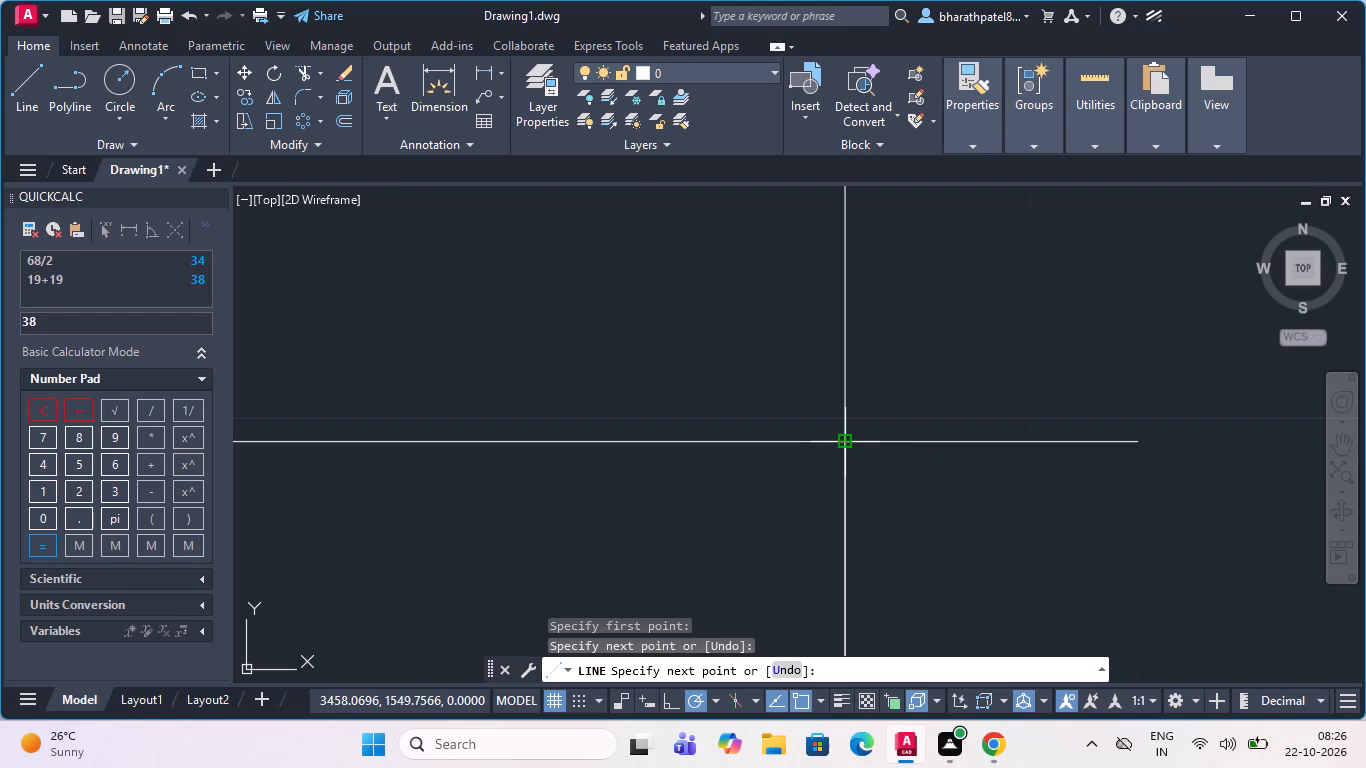
Trim both outer stubs of the horizontal line, beyond the top feature's left side and beyond the vertical centreline.
{"action": "key", "text": "Escape"}
{"action": "scroll", "coordinate": [846, 441], "scroll_direction": "down", "scroll_amount": 6}
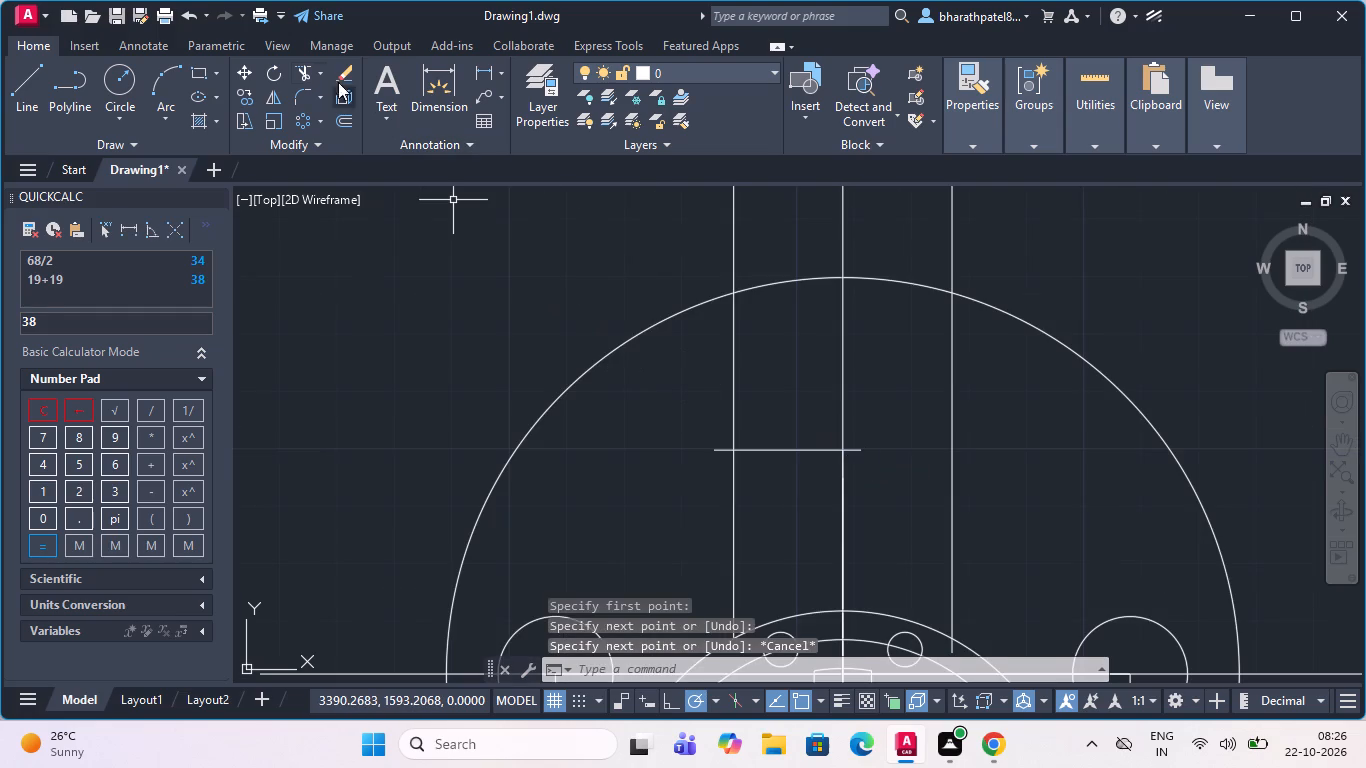
{"action": "left_click", "coordinate": [304, 61]}
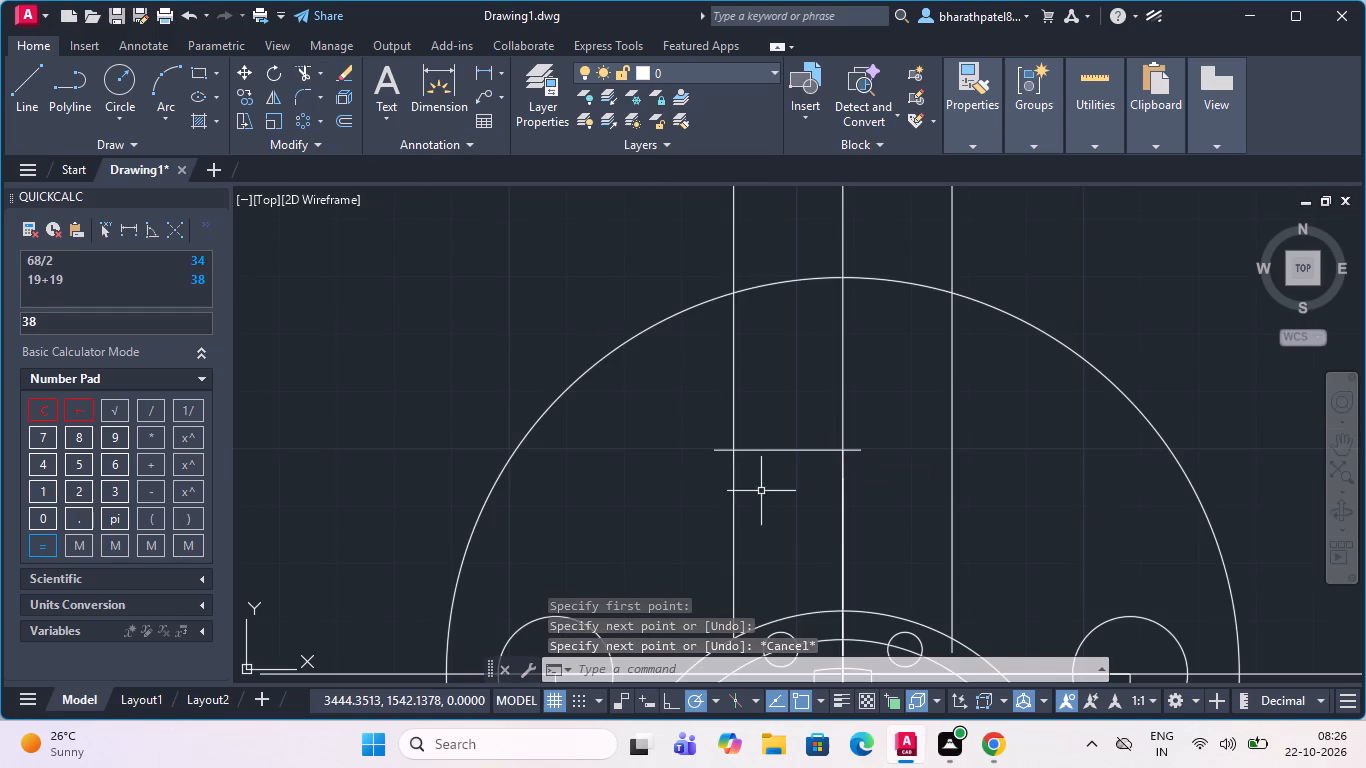
{"action": "scroll", "coordinate": [637, 489], "scroll_direction": "up", "scroll_amount": 3}
{"action": "left_click_drag", "start_coordinate": [914, 282], "coordinate": [914, 315]}
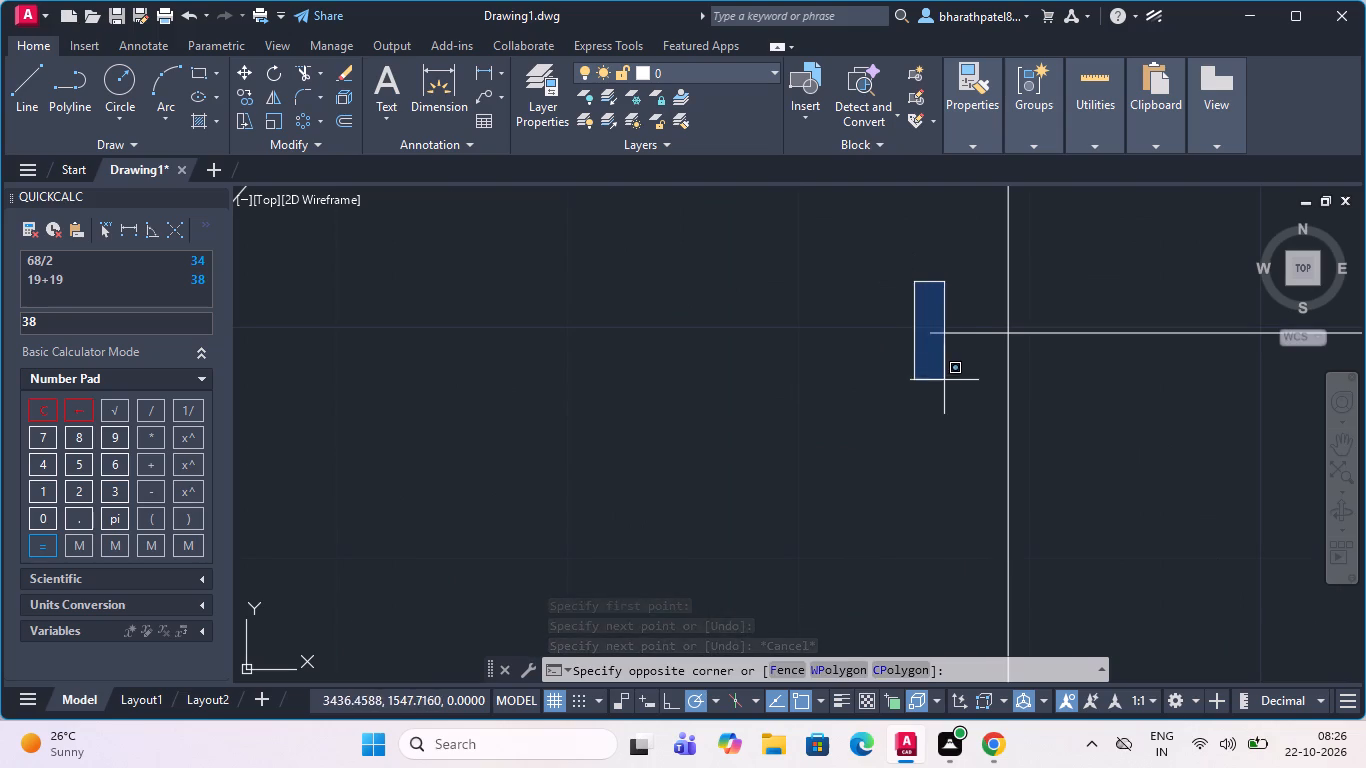
{"action": "left_click", "coordinate": [797, 347]}
{"action": "left_click", "coordinate": [306, 71]}
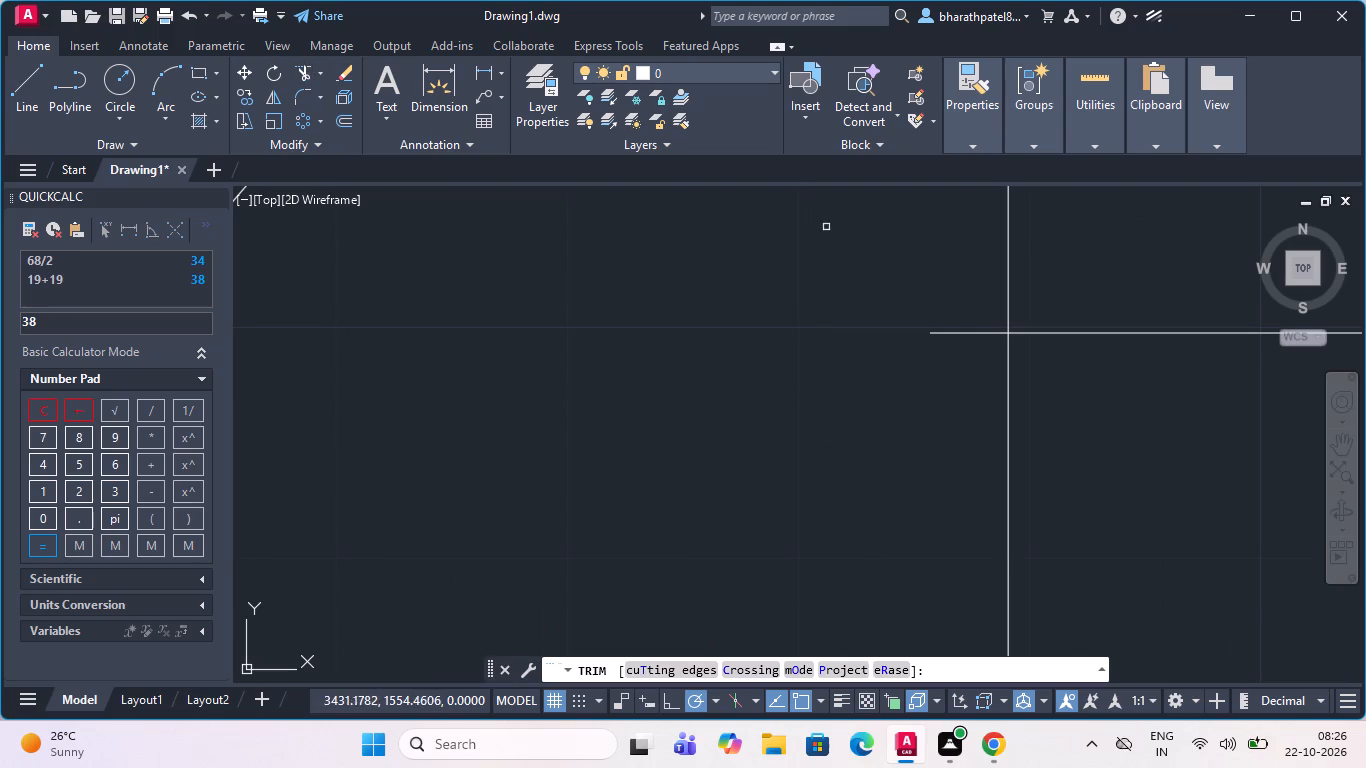
{"action": "left_click", "coordinate": [927, 275]}
{"action": "left_click", "coordinate": [936, 373]}
{"action": "scroll", "coordinate": [891, 381], "scroll_direction": "down", "scroll_amount": 4}
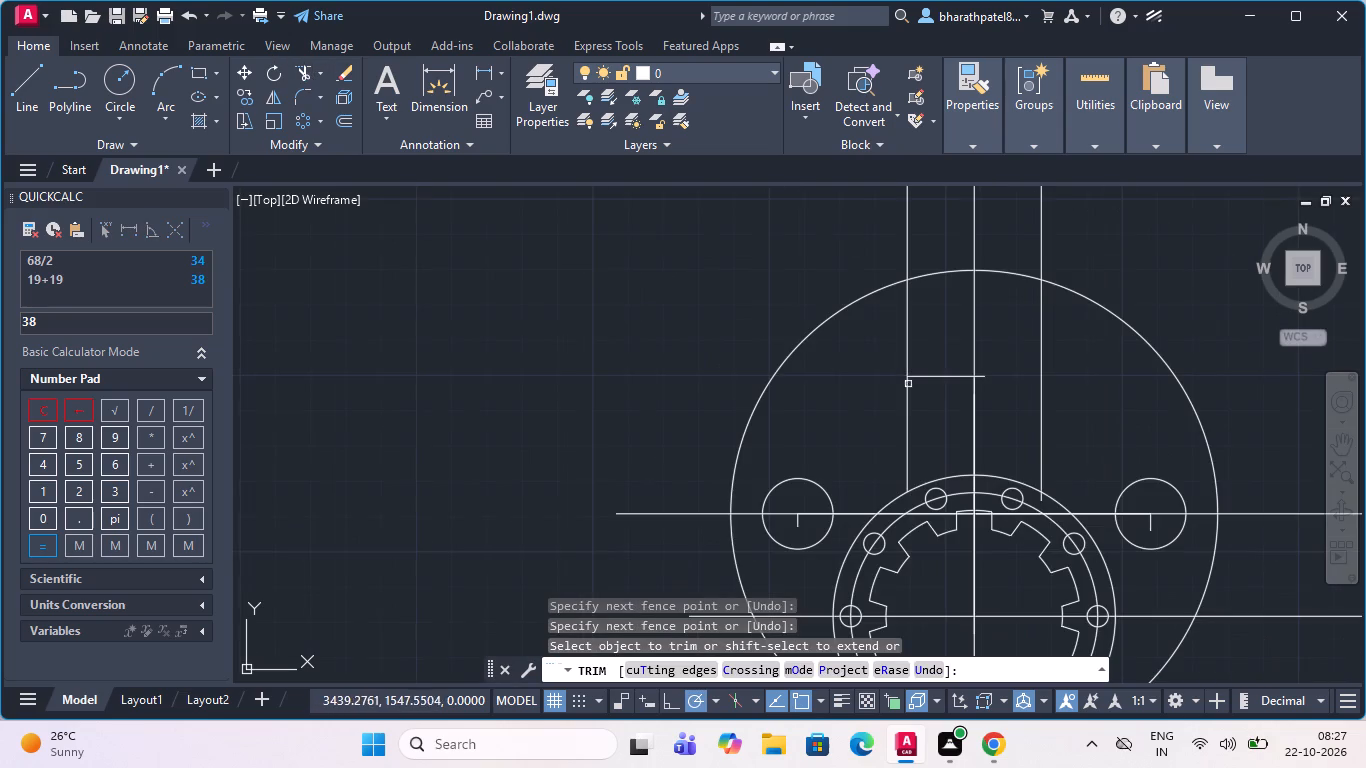
{"action": "scroll", "coordinate": [955, 396], "scroll_direction": "up", "scroll_amount": 4}
{"action": "left_click_drag", "start_coordinate": [1058, 215], "coordinate": [1058, 263]}
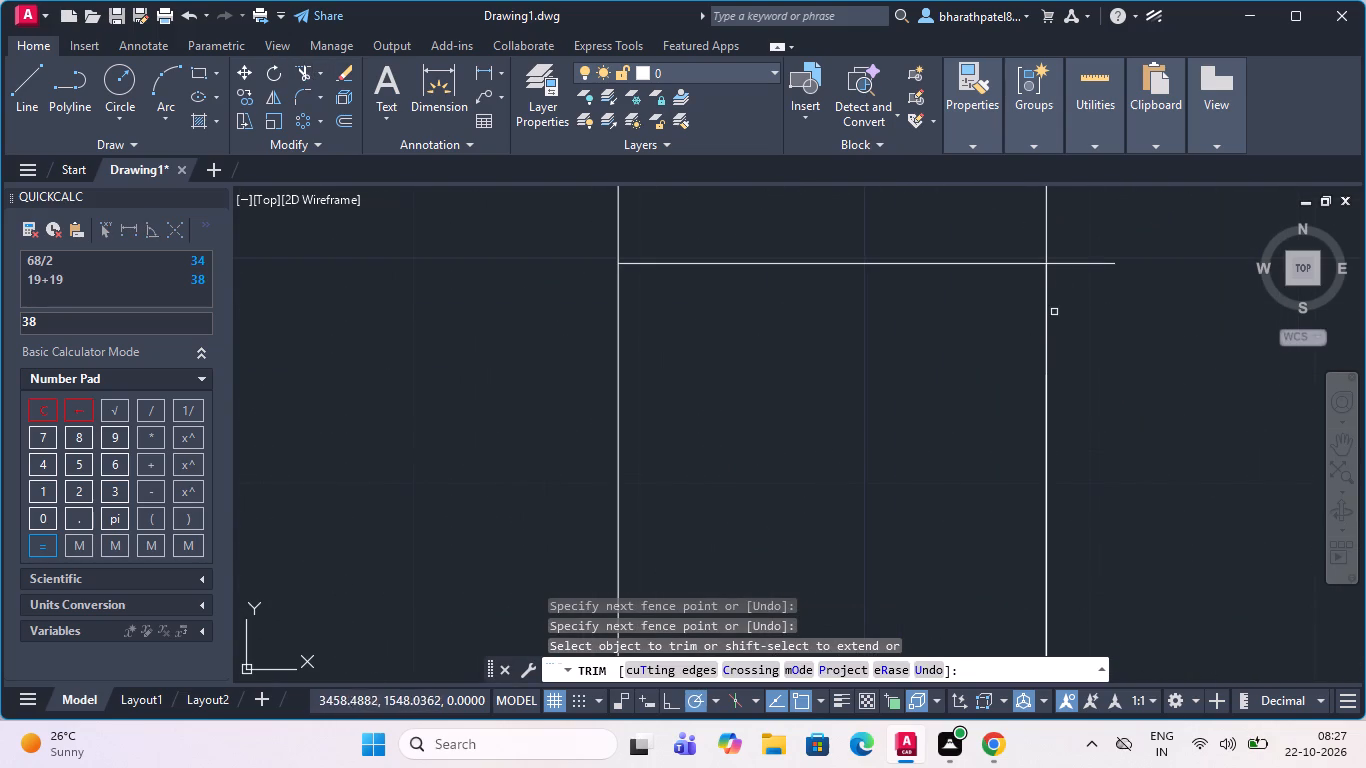
{"action": "left_click_drag", "start_coordinate": [1080, 240], "coordinate": [1080, 249]}
{"action": "left_click", "coordinate": [1090, 300]}
{"action": "scroll", "coordinate": [1091, 300], "scroll_direction": "down", "scroll_amount": 3}
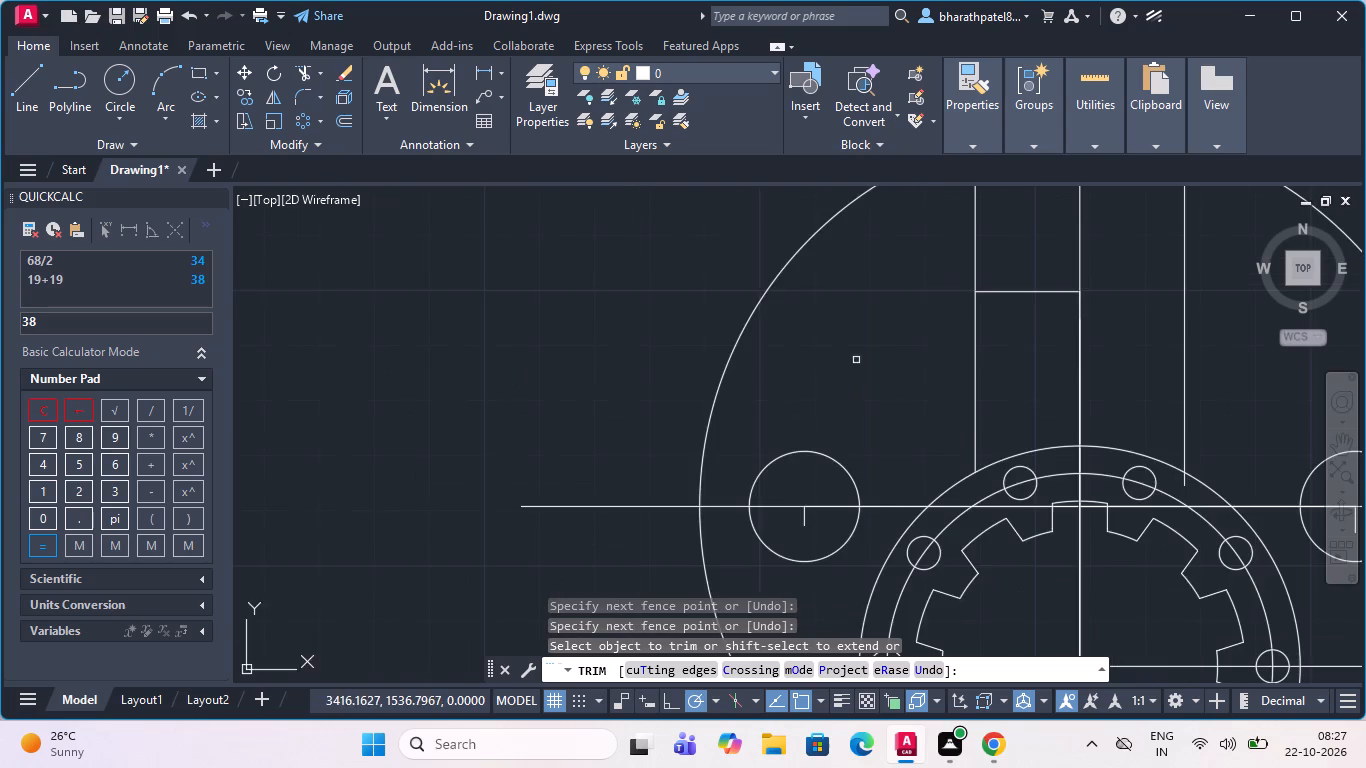
{"action": "scroll", "coordinate": [848, 363], "scroll_direction": "down", "scroll_amount": 1}
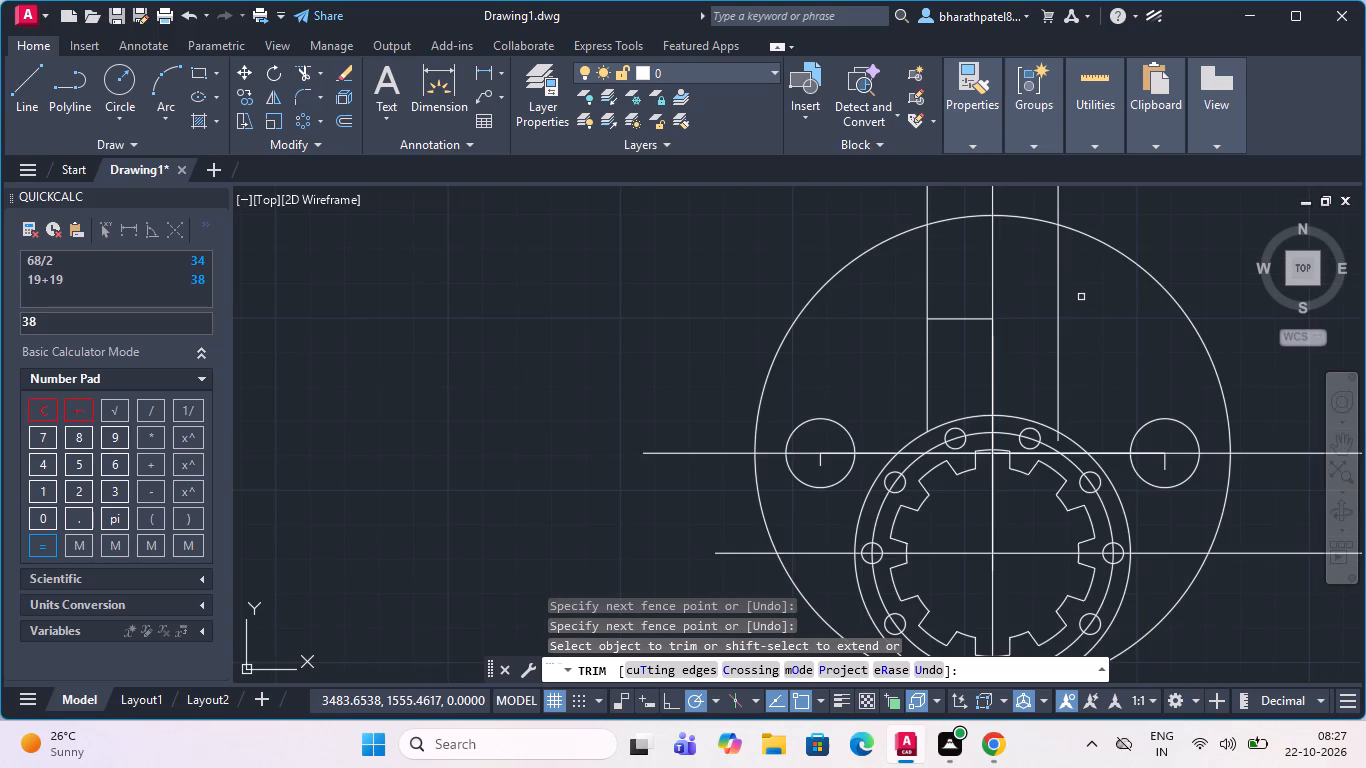
{"action": "key", "text": "Escape"}
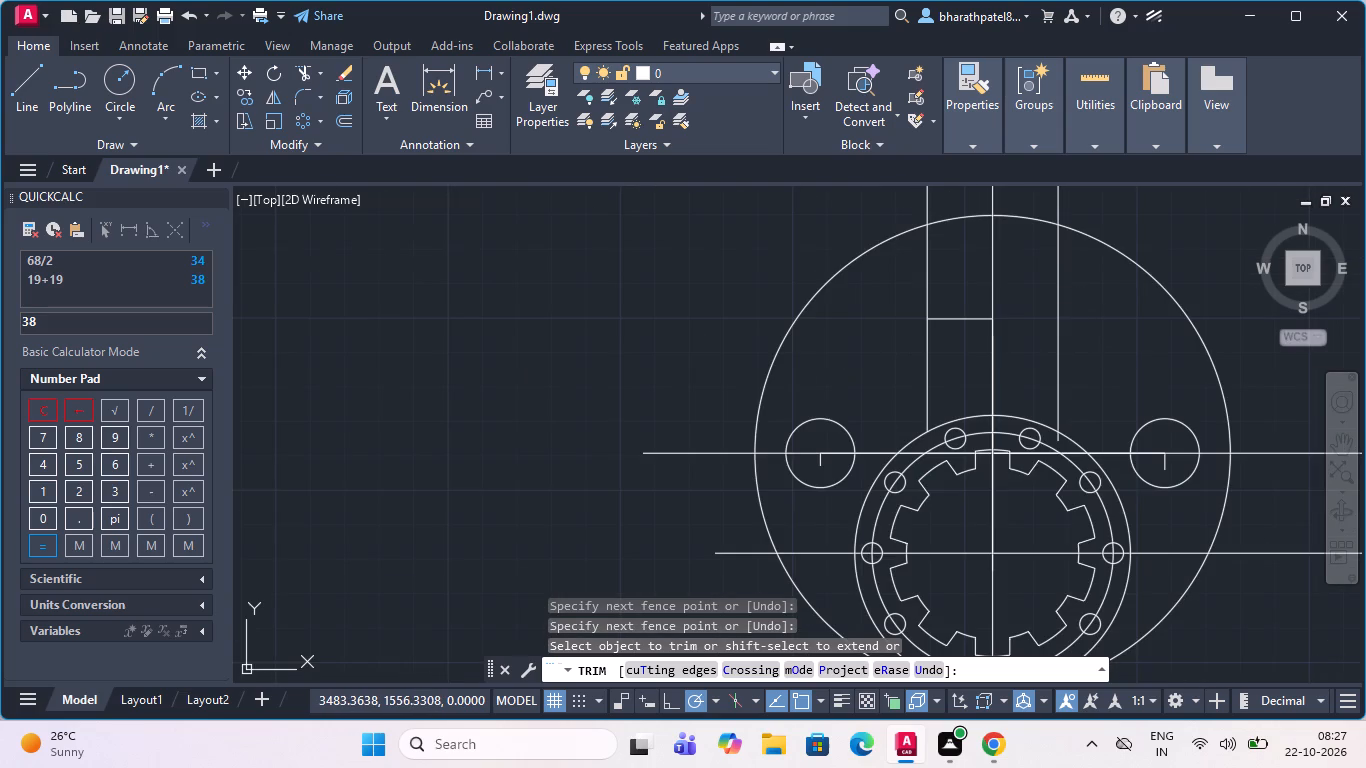
Draw vertical lines from the horizontal line's midpoint, about 8 units downward and about 7 units upward.
{"action": "left_click", "coordinate": [22, 90]}
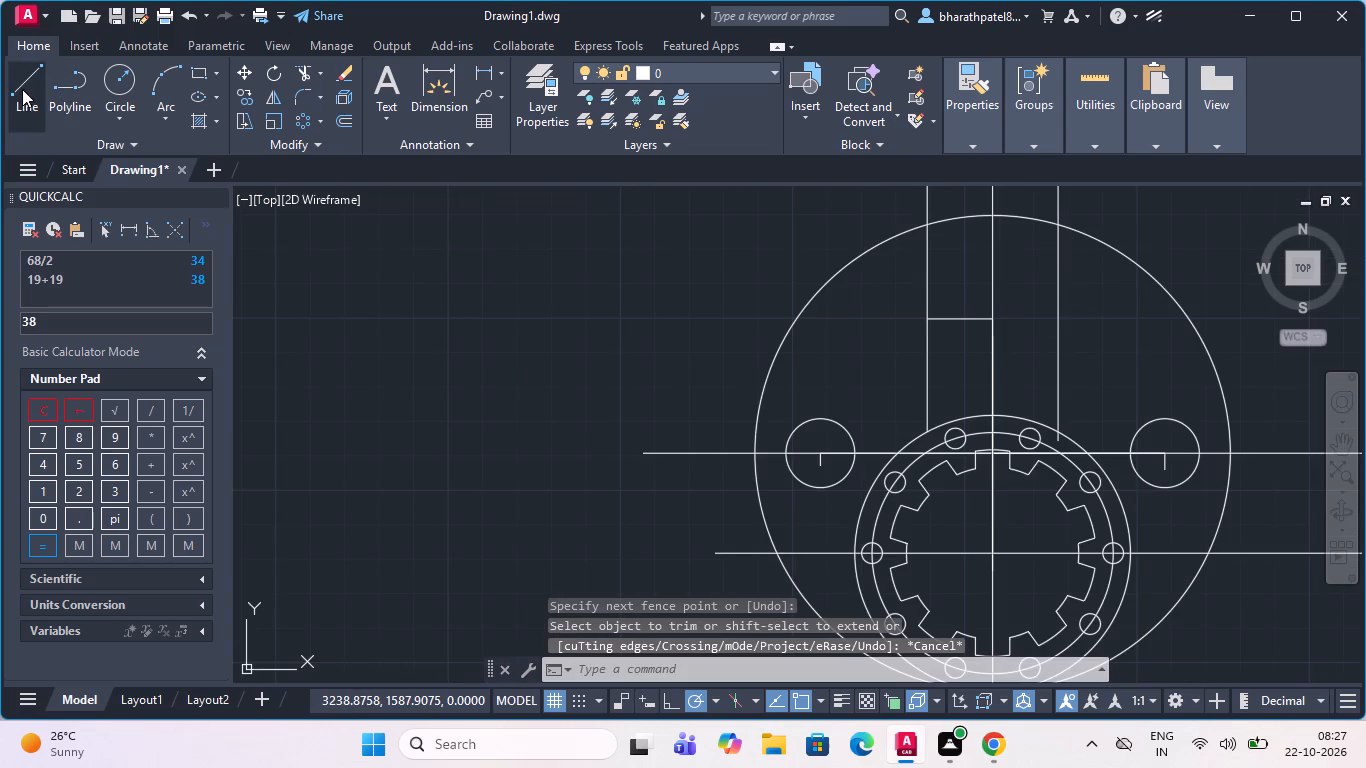
{"action": "scroll", "coordinate": [1046, 336], "scroll_direction": "up", "scroll_amount": 3}
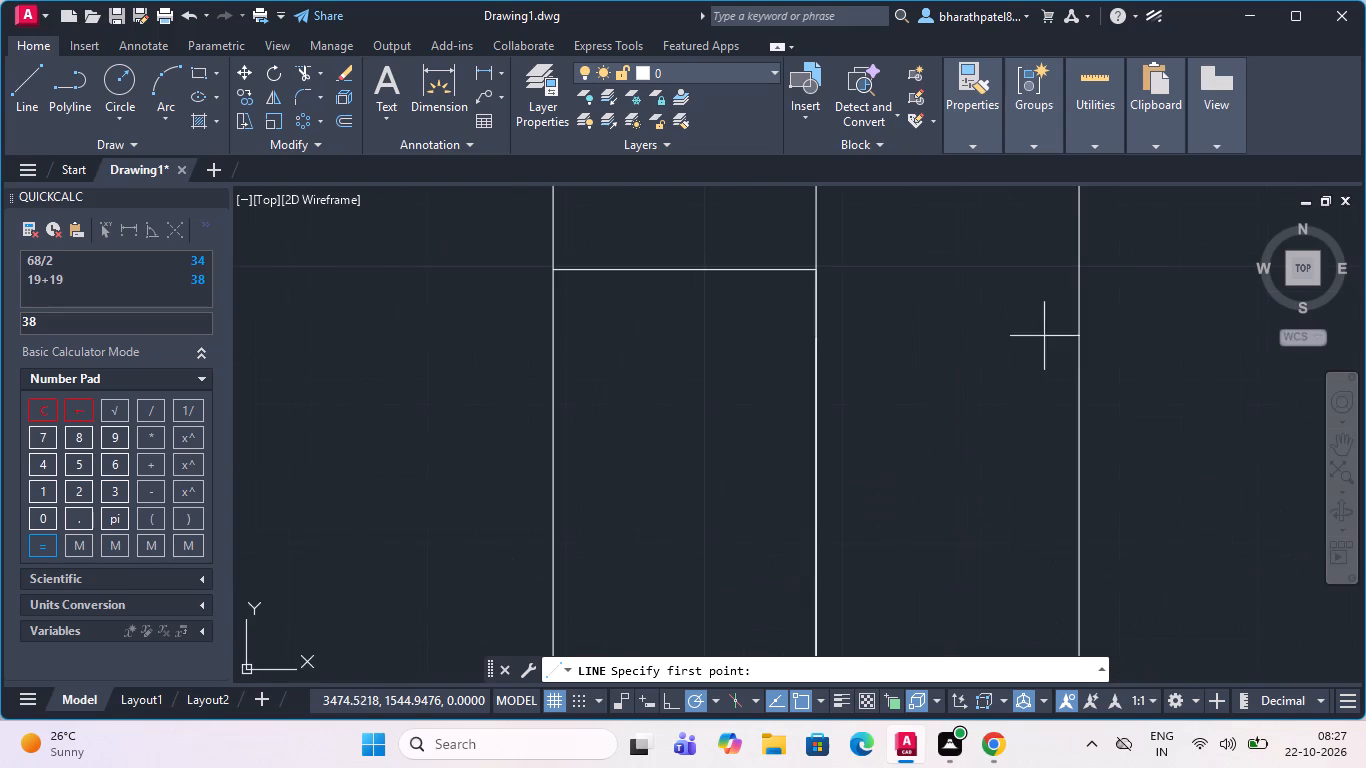
{"action": "scroll", "coordinate": [846, 353], "scroll_direction": "down", "scroll_amount": 3}
{"action": "scroll", "coordinate": [861, 340], "scroll_direction": "up", "scroll_amount": 2}
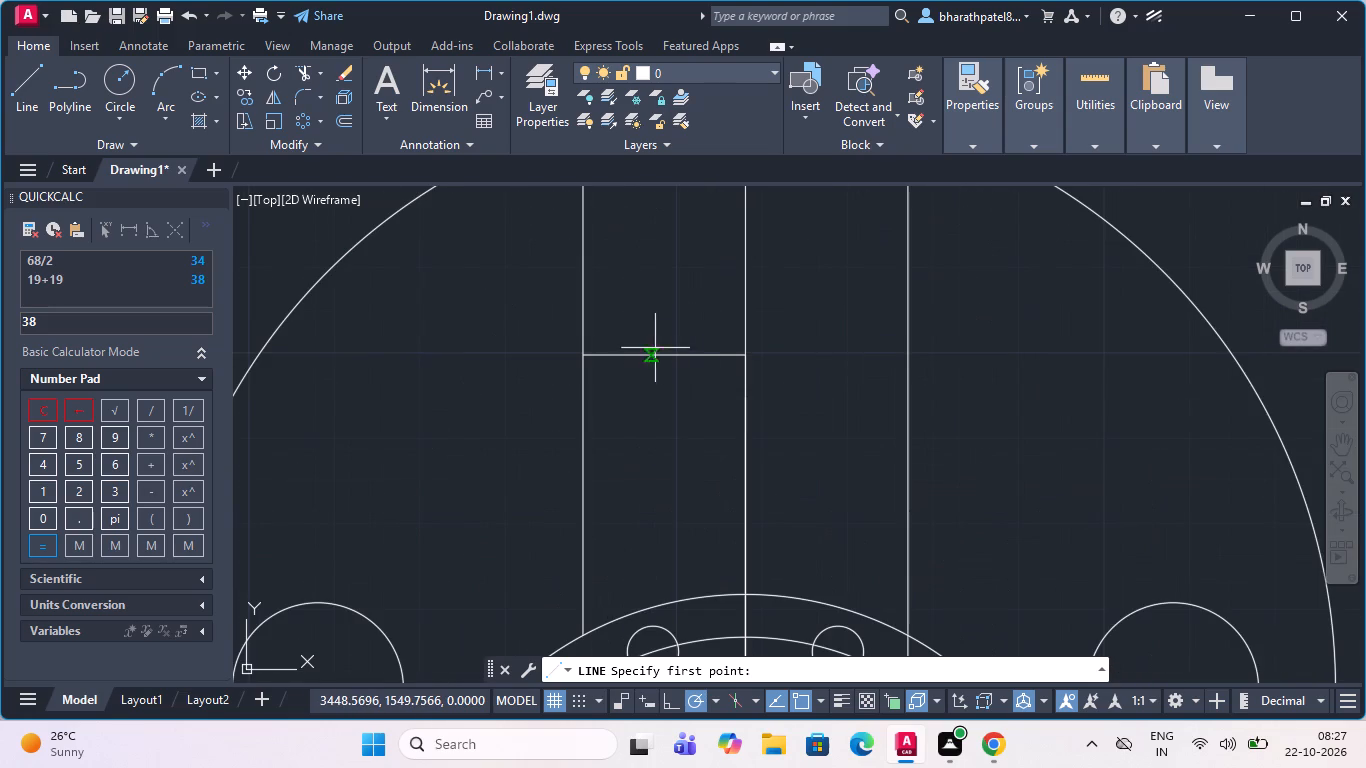
{"action": "left_click_drag", "start_coordinate": [666, 358], "coordinate": [664, 376]}
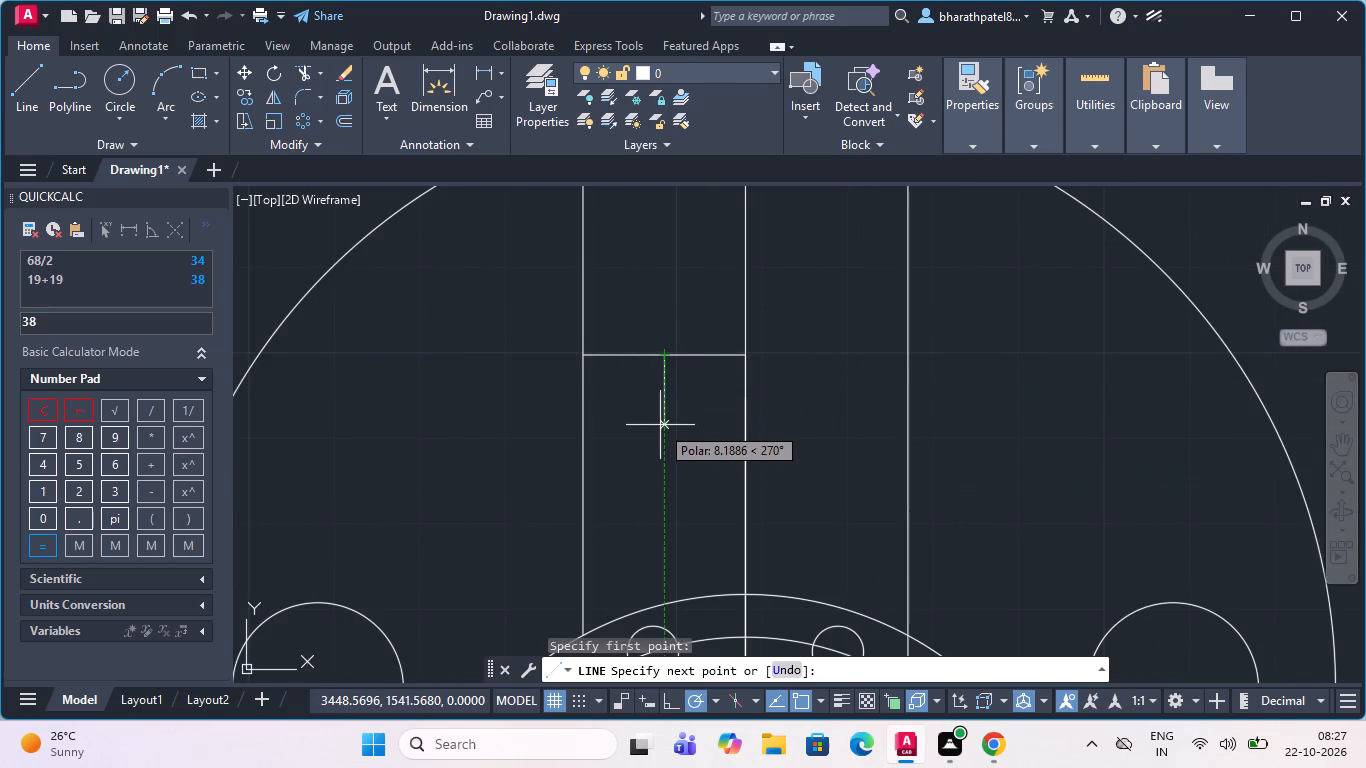
{"action": "left_click", "coordinate": [660, 425]}
{"action": "key", "text": "Escape"}
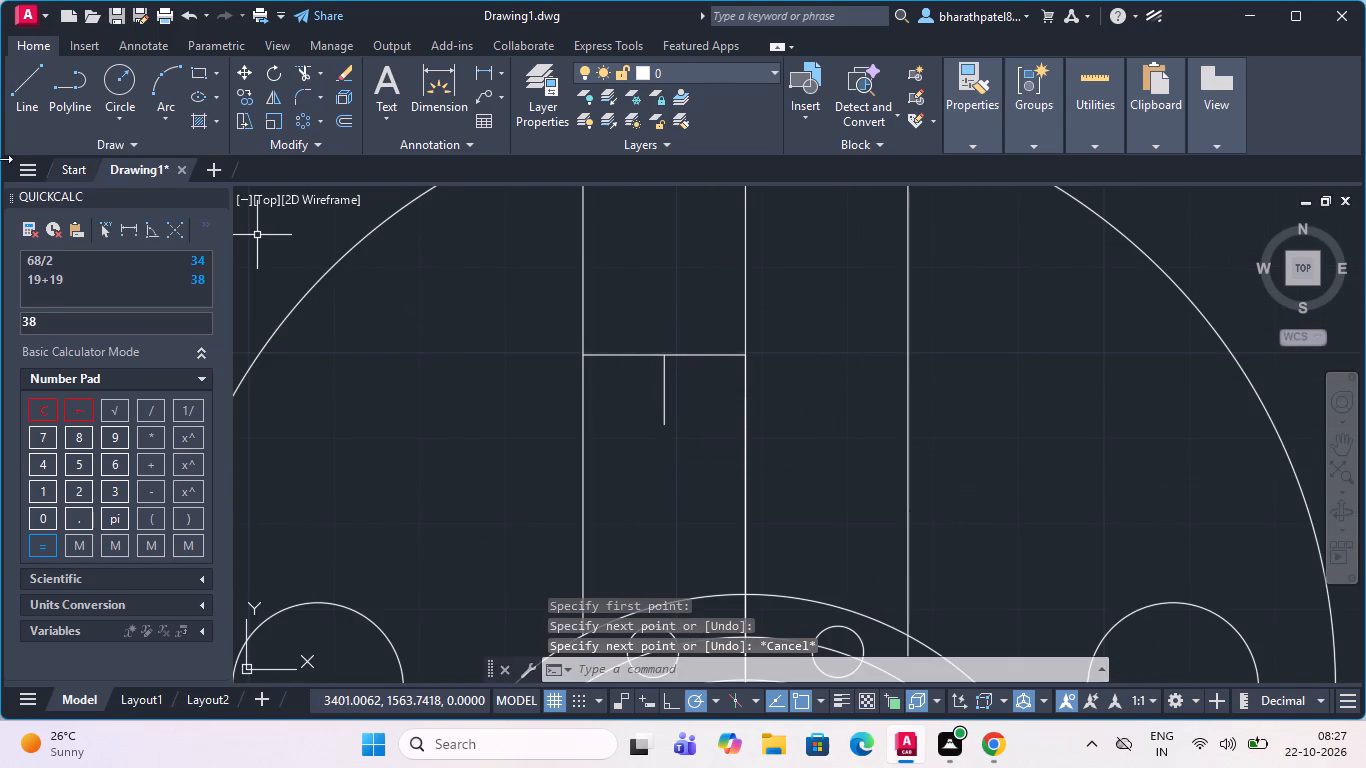
{"action": "left_click", "coordinate": [17, 78]}
{"action": "left_click_drag", "start_coordinate": [662, 357], "coordinate": [665, 337]}
{"action": "left_click", "coordinate": [669, 295]}
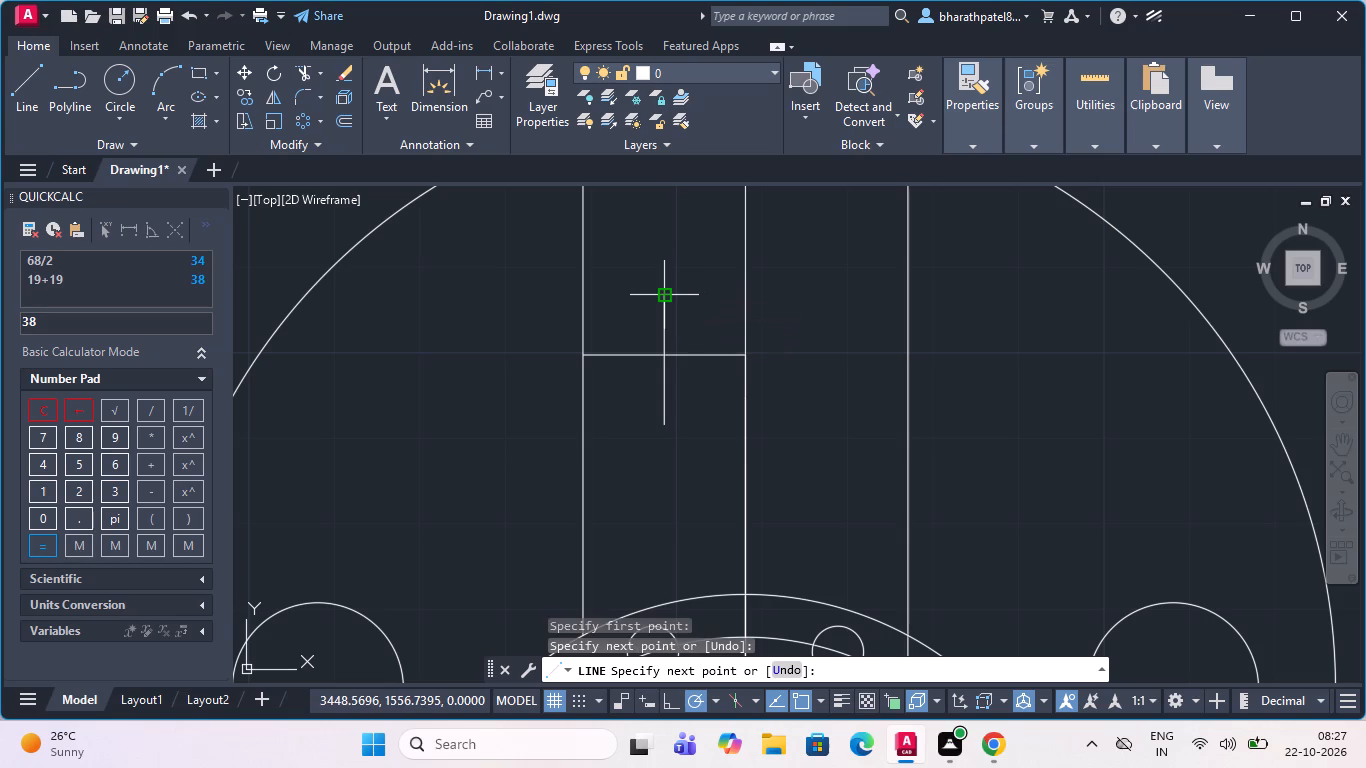
{"action": "key", "text": "Escape"}
{"action": "scroll", "coordinate": [630, 417], "scroll_direction": "down", "scroll_amount": 2}
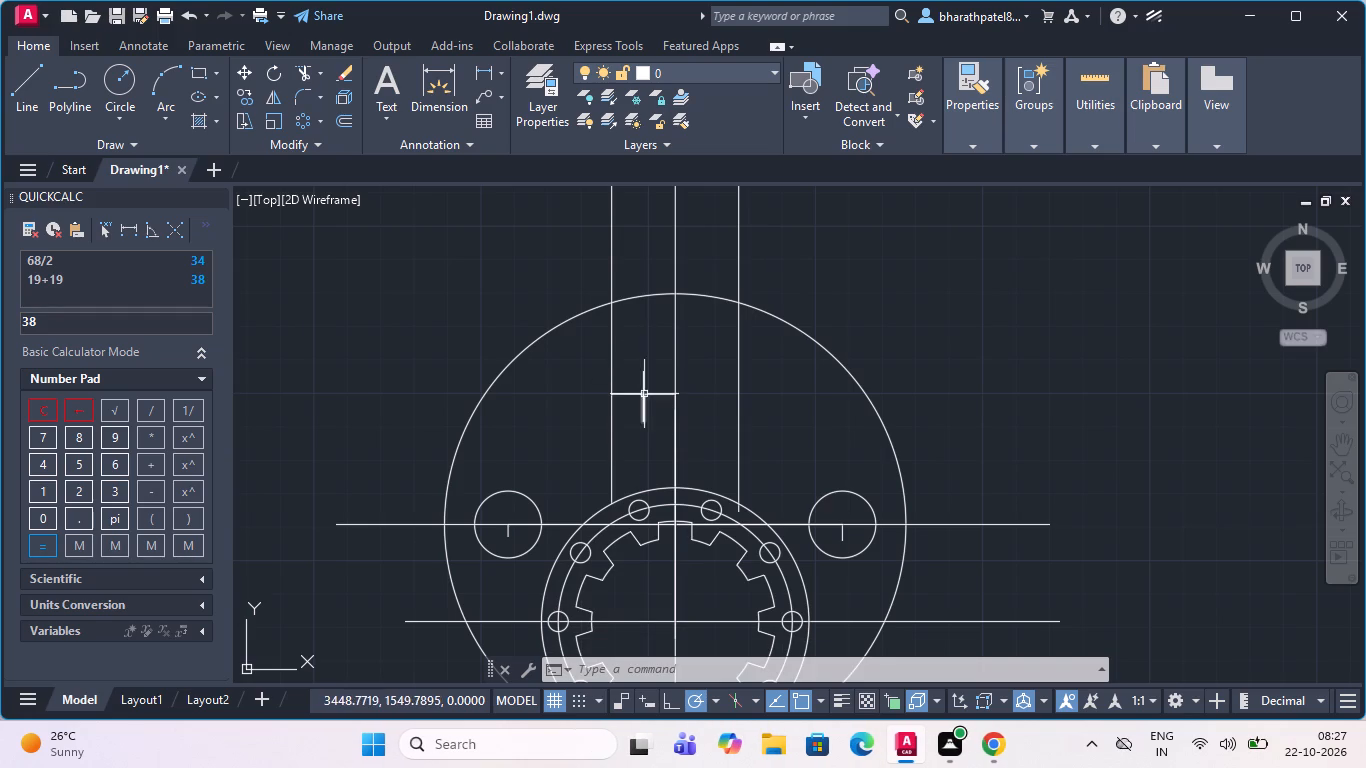
Draw a horizontal line about 23 units long outward from the horizontal line's left end.
{"action": "left_click", "coordinate": [12, 82]}
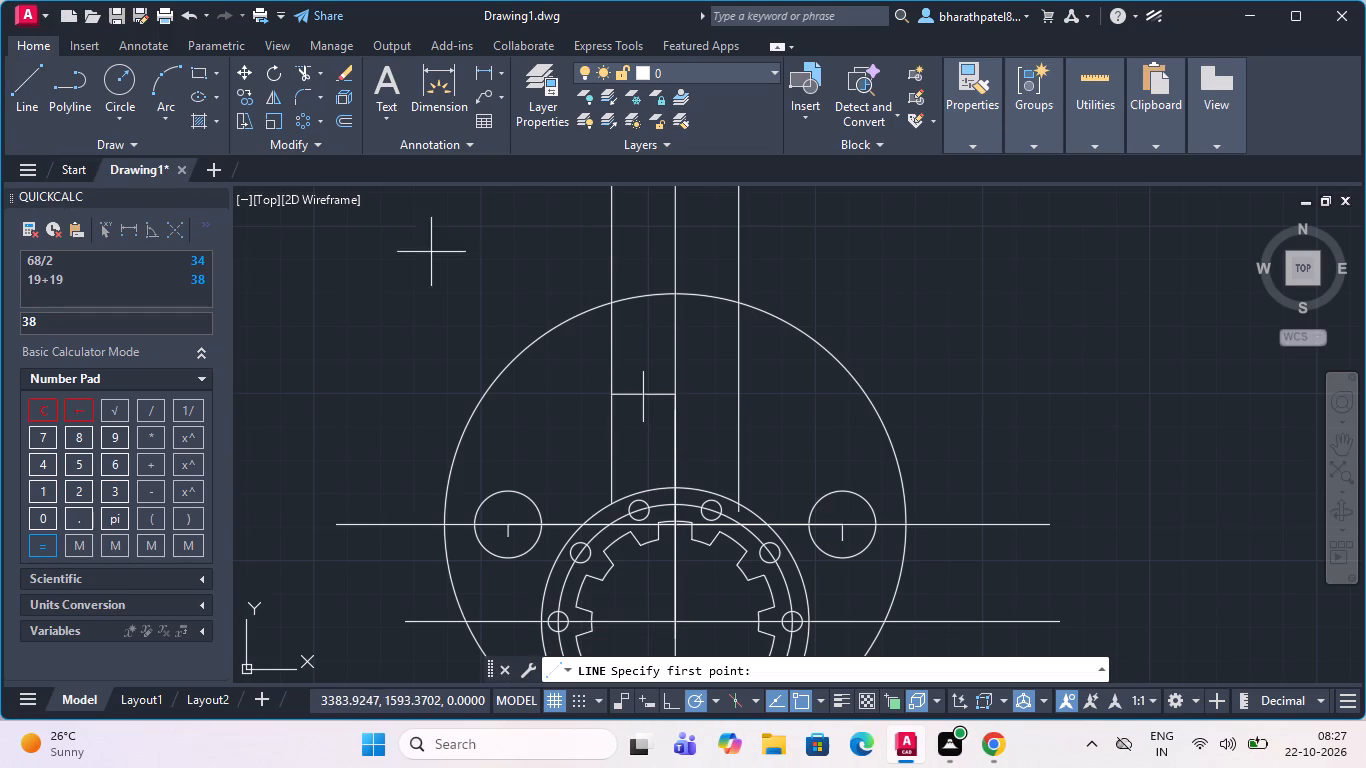
{"action": "left_click_drag", "start_coordinate": [614, 393], "coordinate": [594, 388]}
{"action": "left_click", "coordinate": [534, 391]}
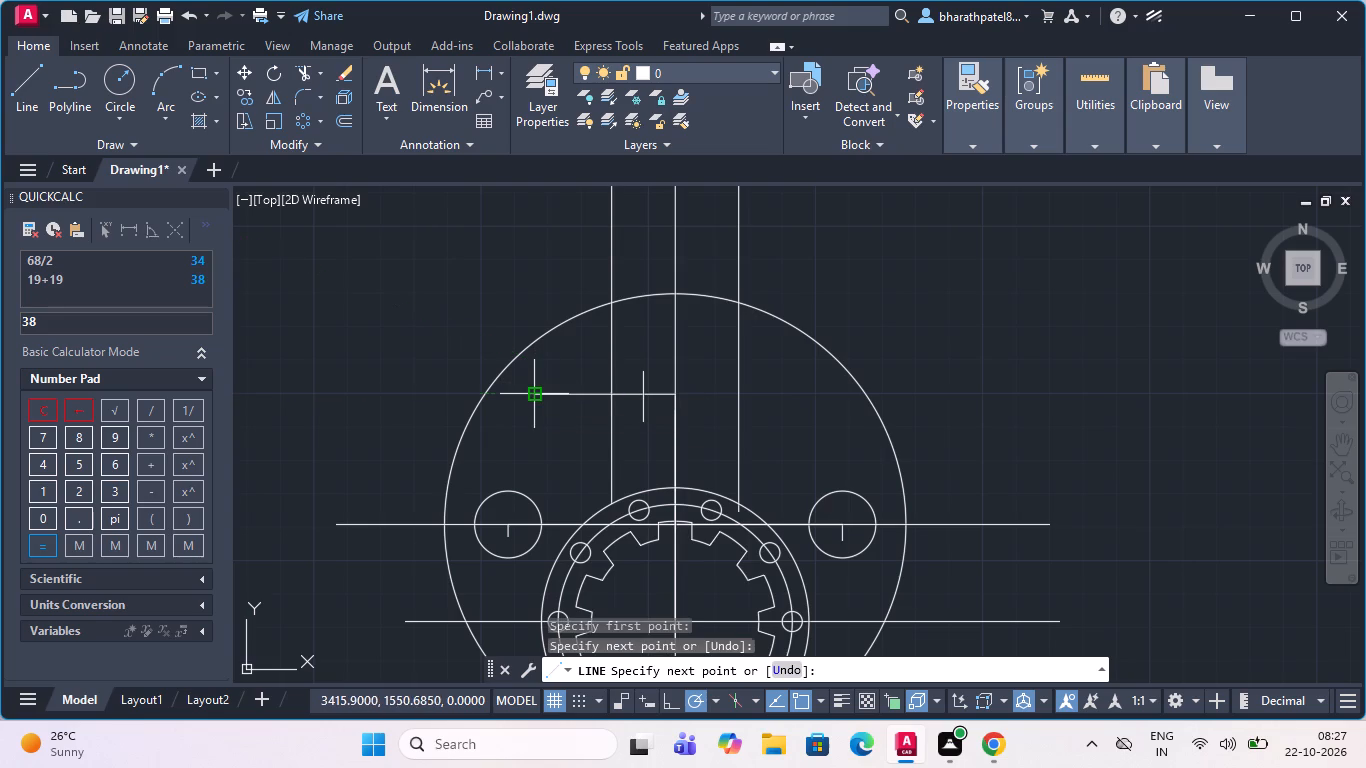
{"action": "key", "text": "Escape"}
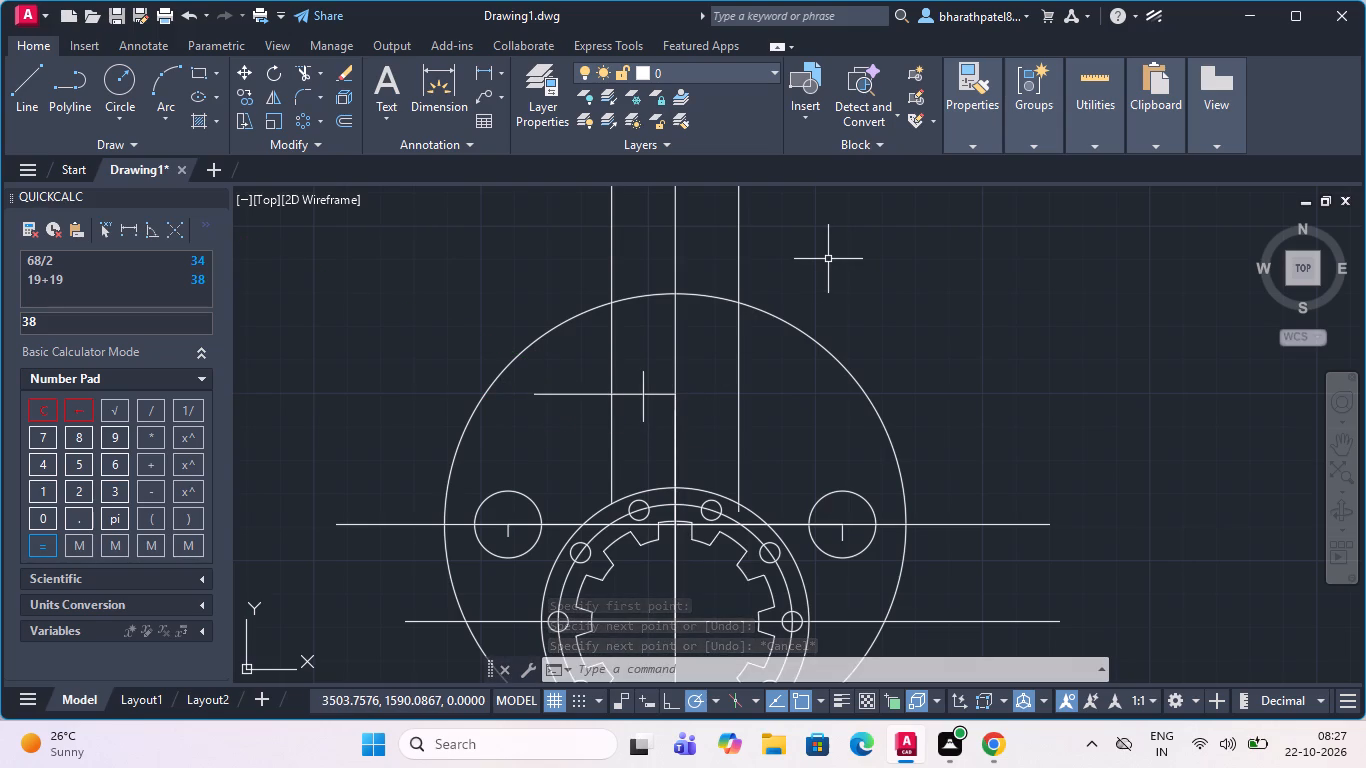
Calculate 180-135 with the calculator.
{"action": "left_click", "coordinate": [21, 85]}
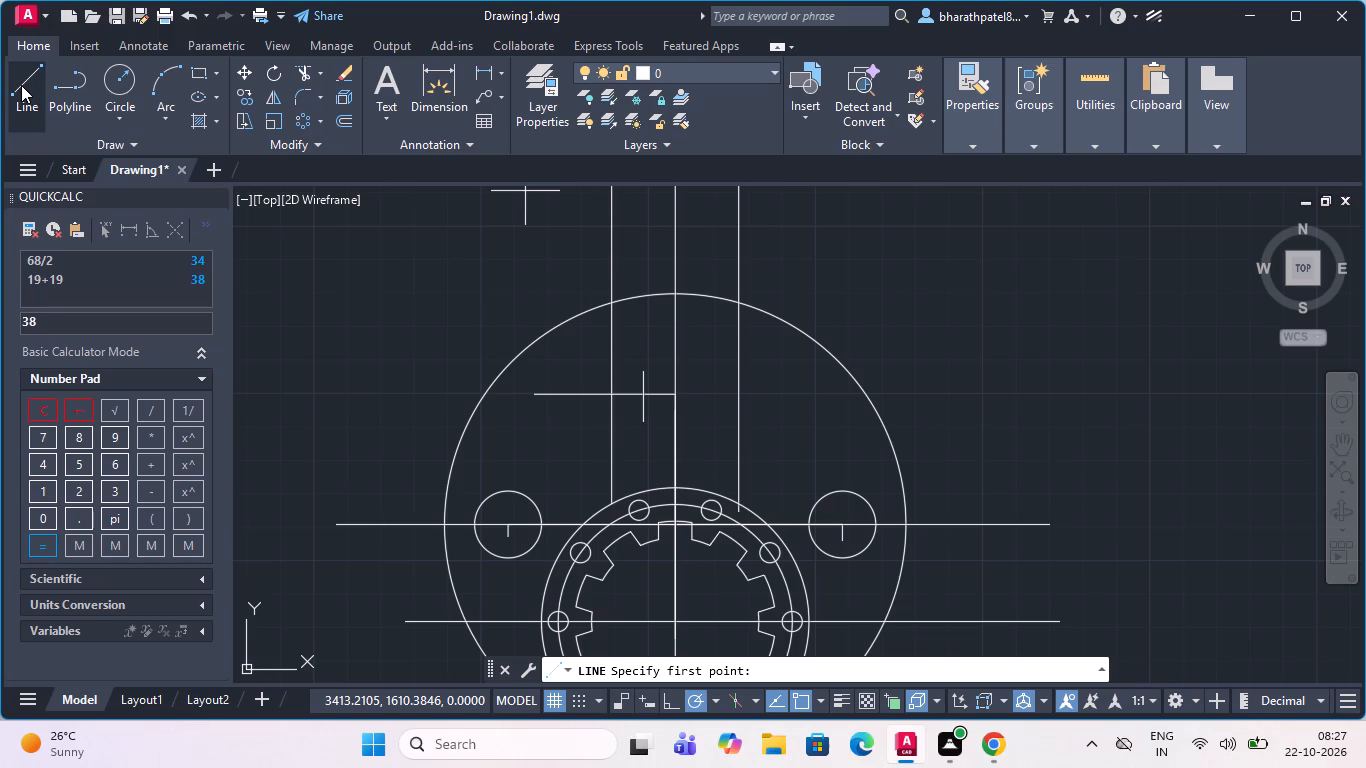
{"action": "left_click", "coordinate": [42, 411]}
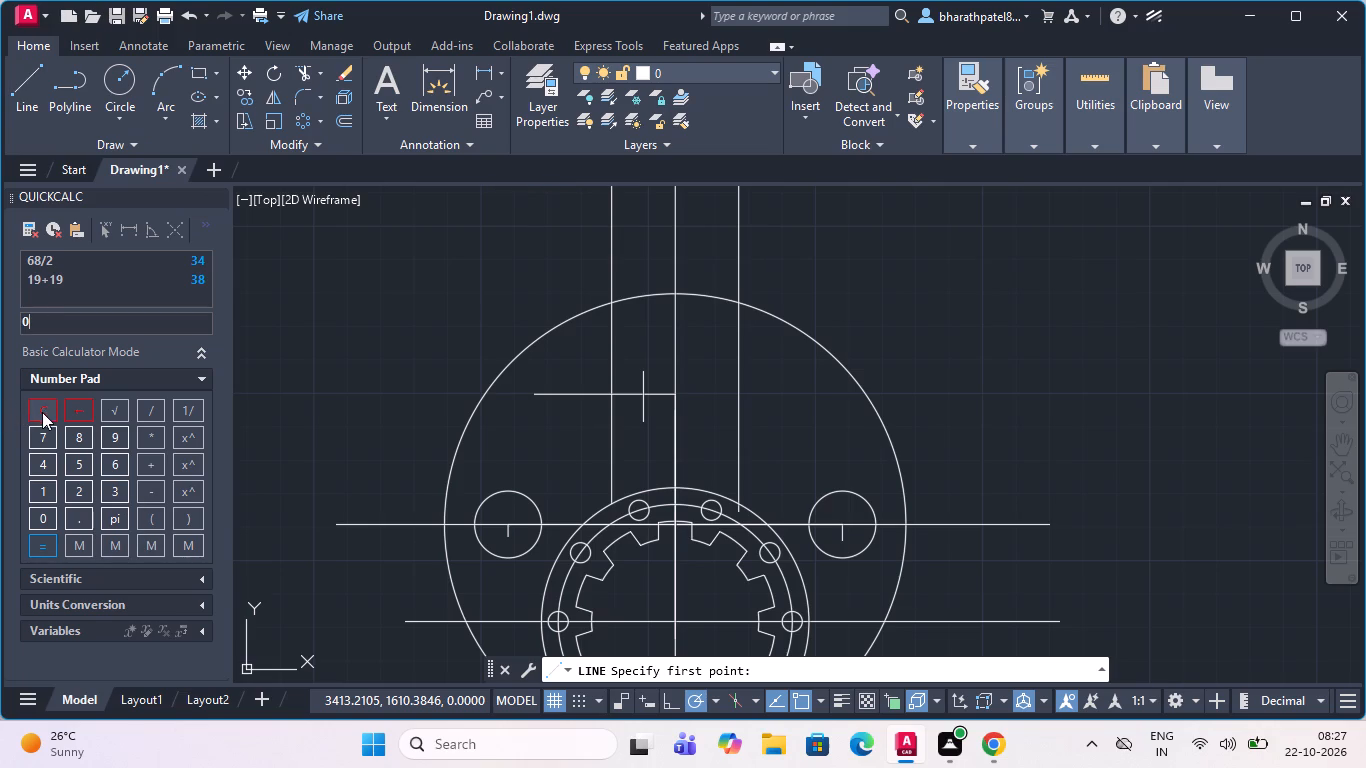
{"action": "left_click", "coordinate": [50, 496]}
{"action": "left_click", "coordinate": [80, 426]}
{"action": "left_click", "coordinate": [46, 514]}
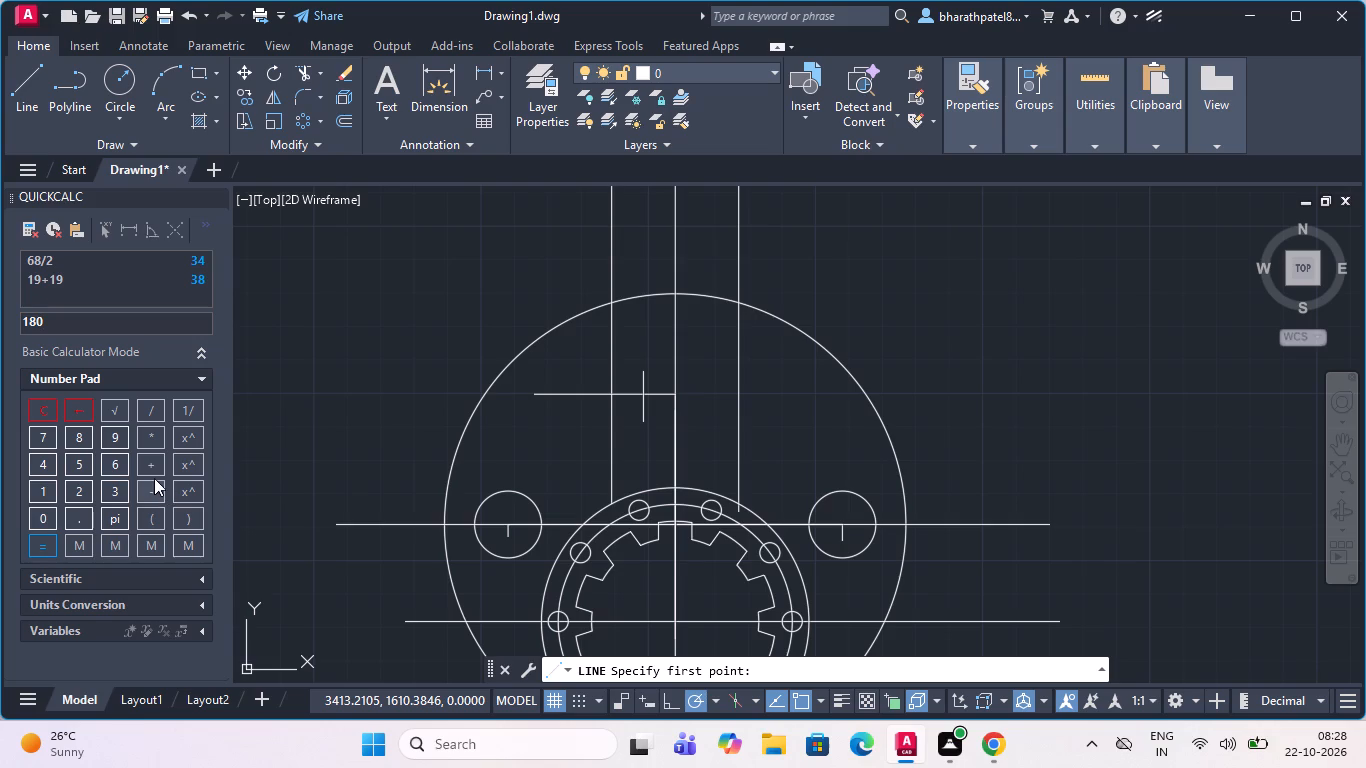
{"action": "left_click", "coordinate": [146, 486]}
{"action": "left_click", "coordinate": [45, 491]}
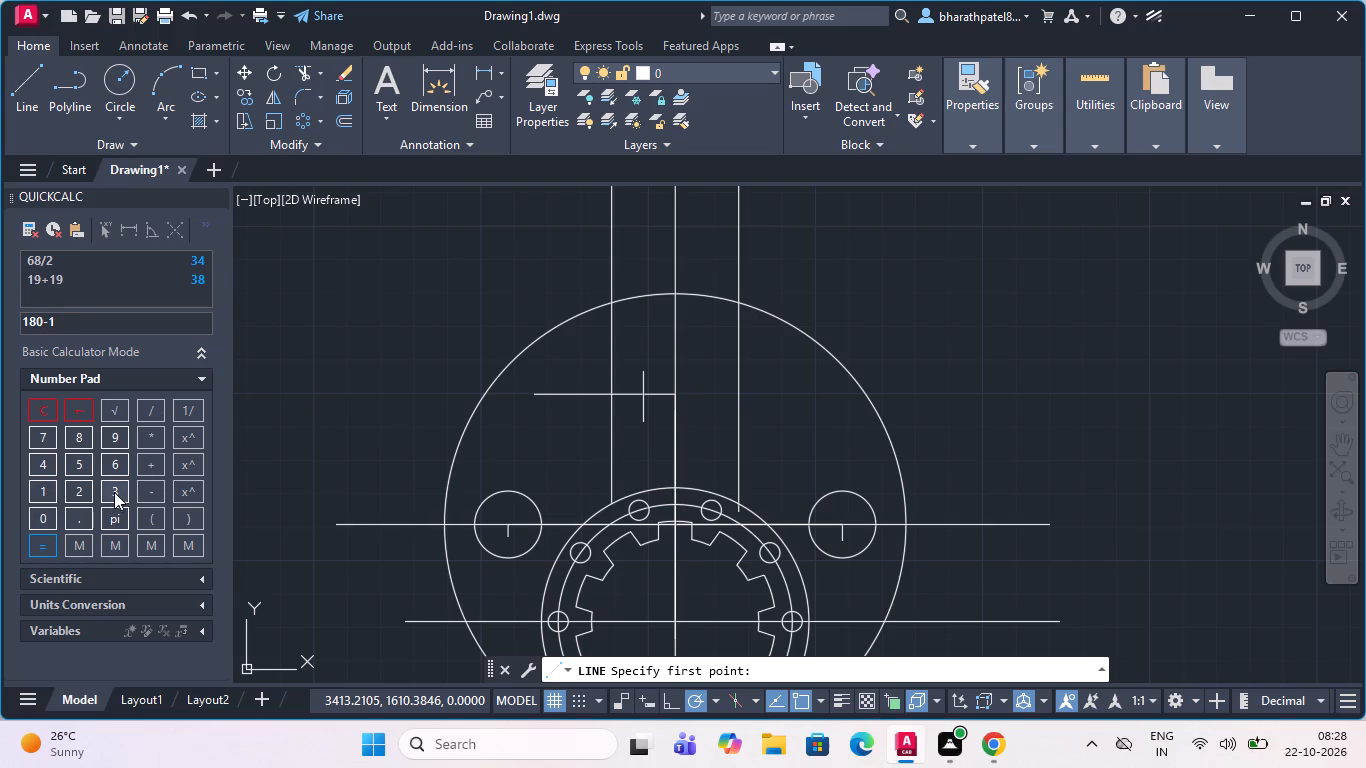
{"action": "left_click", "coordinate": [112, 491]}
{"action": "left_click", "coordinate": [86, 463]}
{"action": "left_click", "coordinate": [37, 544]}
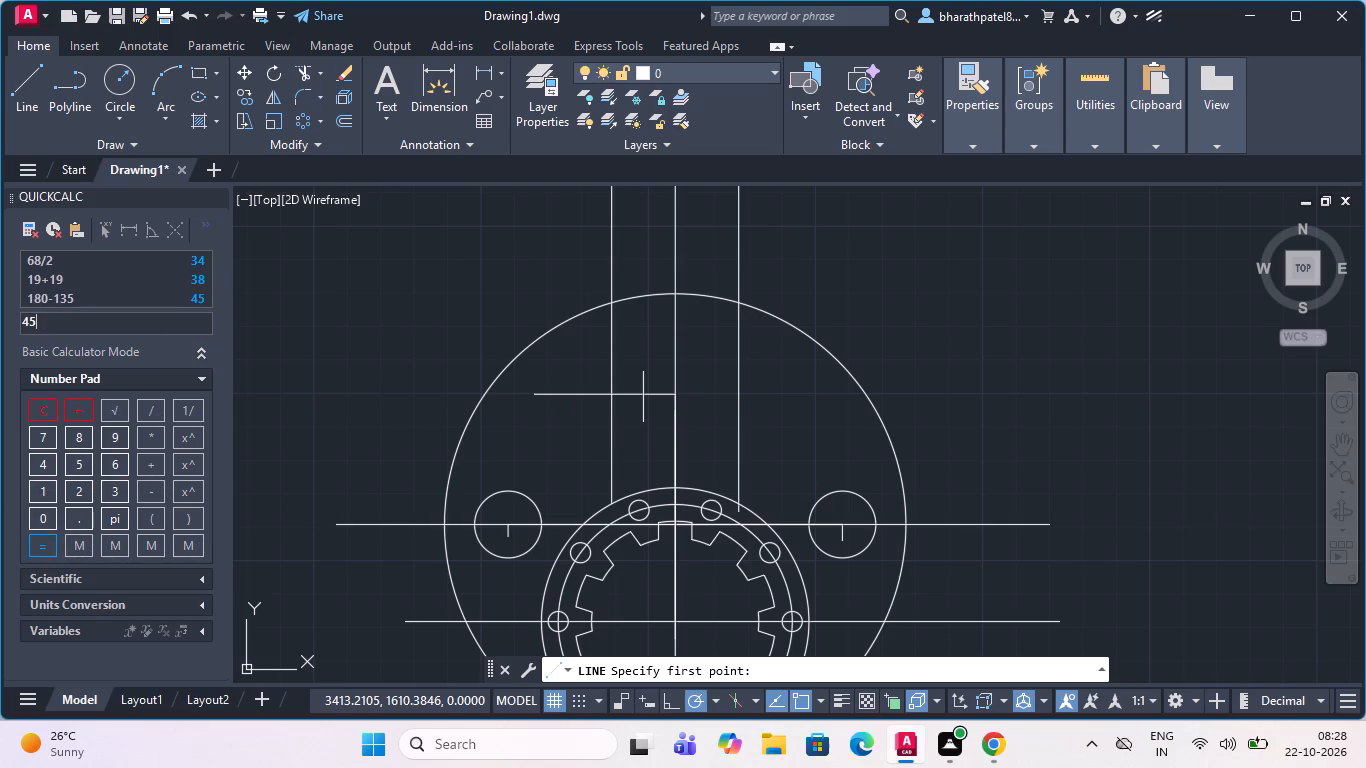
Draw a line about 54 units long at 45° up and to the right from the horizontal line's midpoint.
{"action": "left_click", "coordinate": [34, 93]}
{"action": "scroll", "coordinate": [668, 405], "scroll_direction": "down", "scroll_amount": 2}
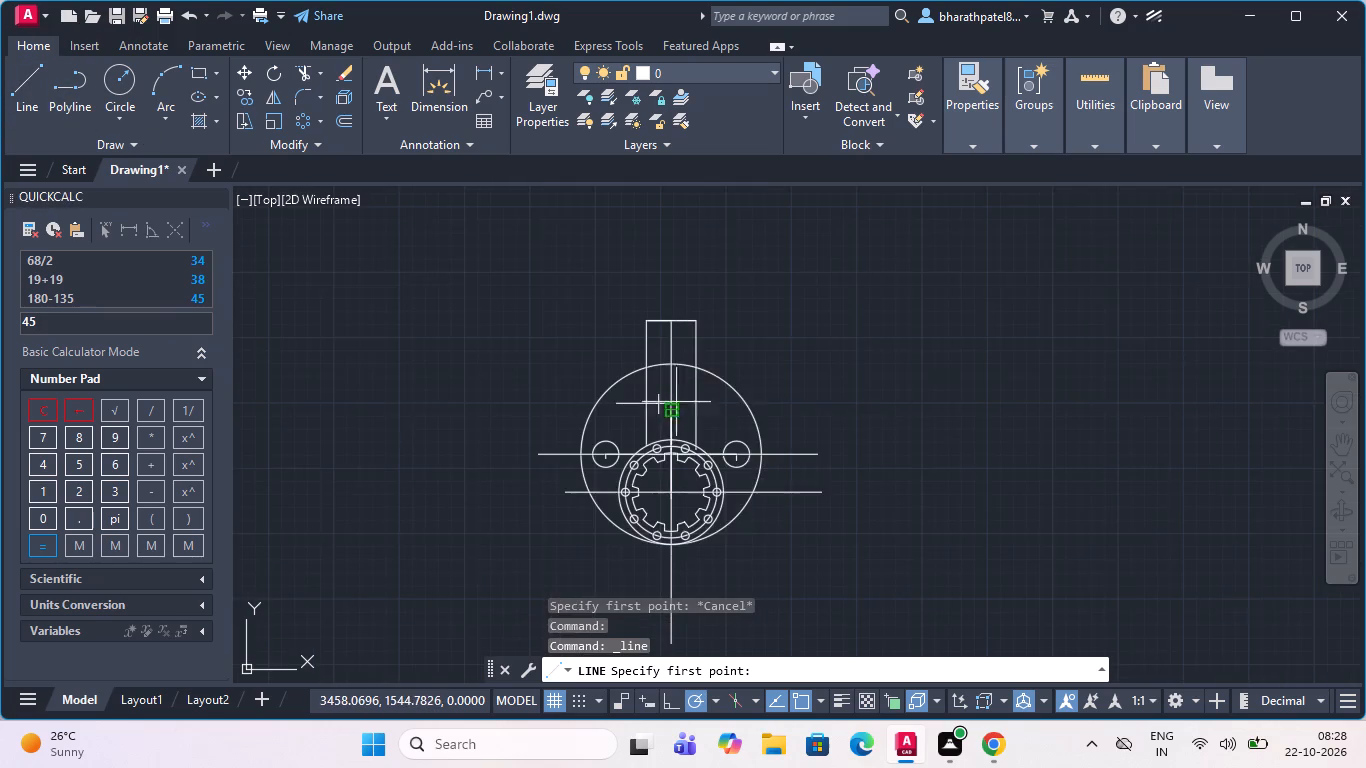
{"action": "scroll", "coordinate": [683, 373], "scroll_direction": "up", "scroll_amount": 4}
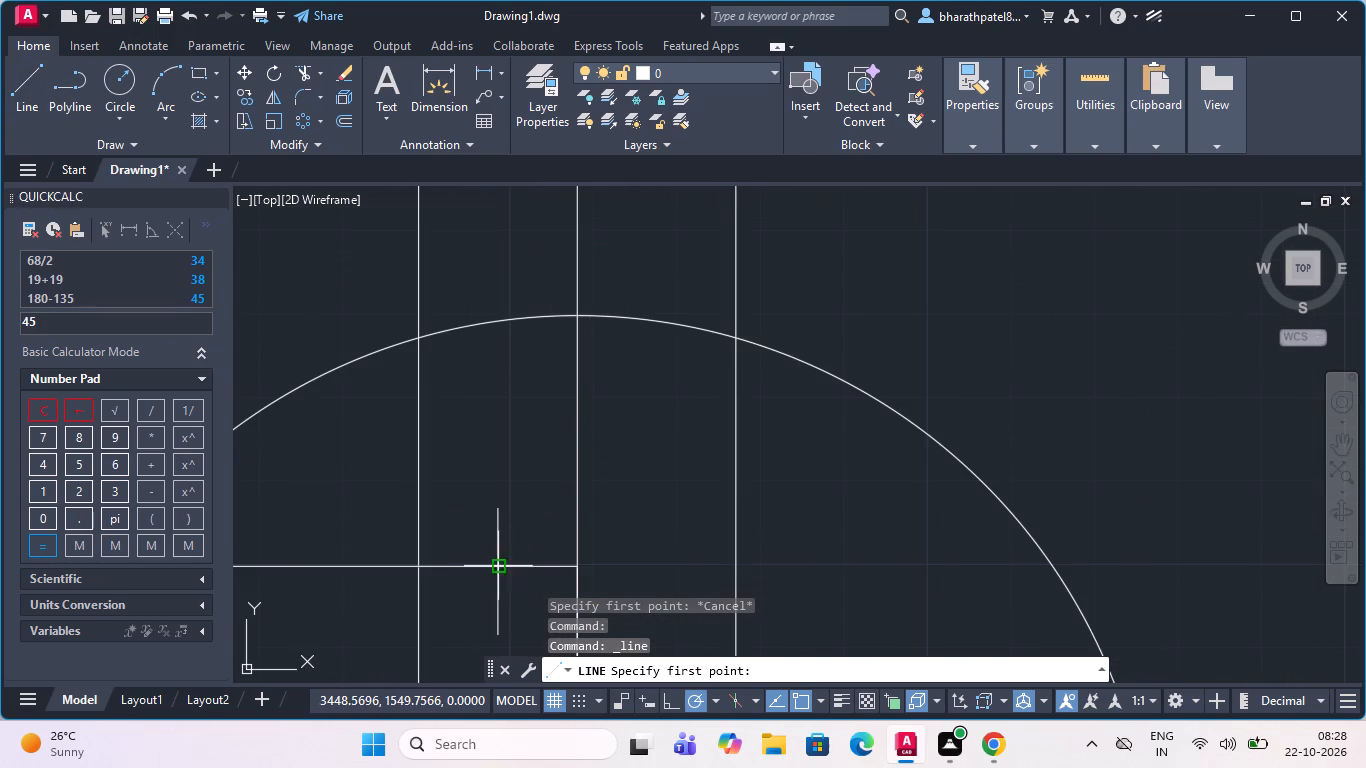
{"action": "left_click", "coordinate": [503, 562]}
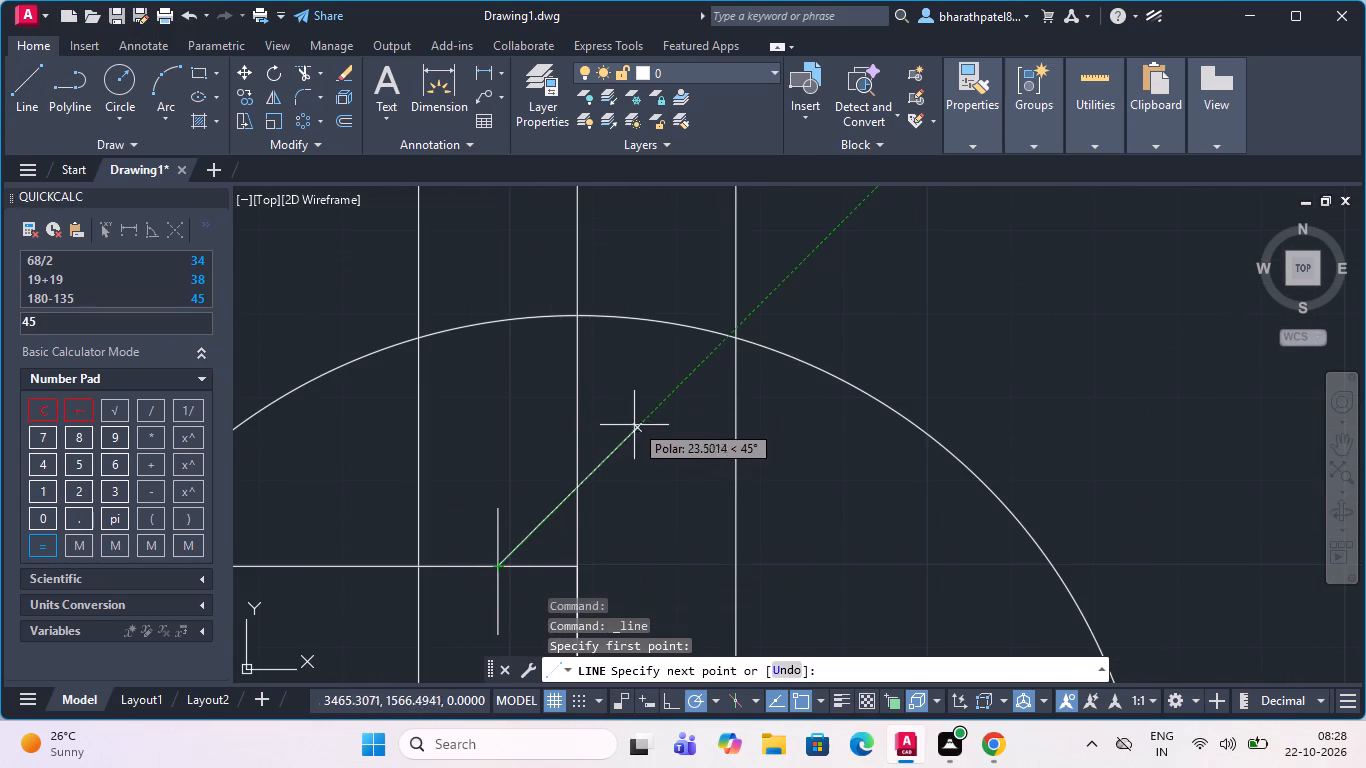
{"action": "left_click", "coordinate": [818, 250]}
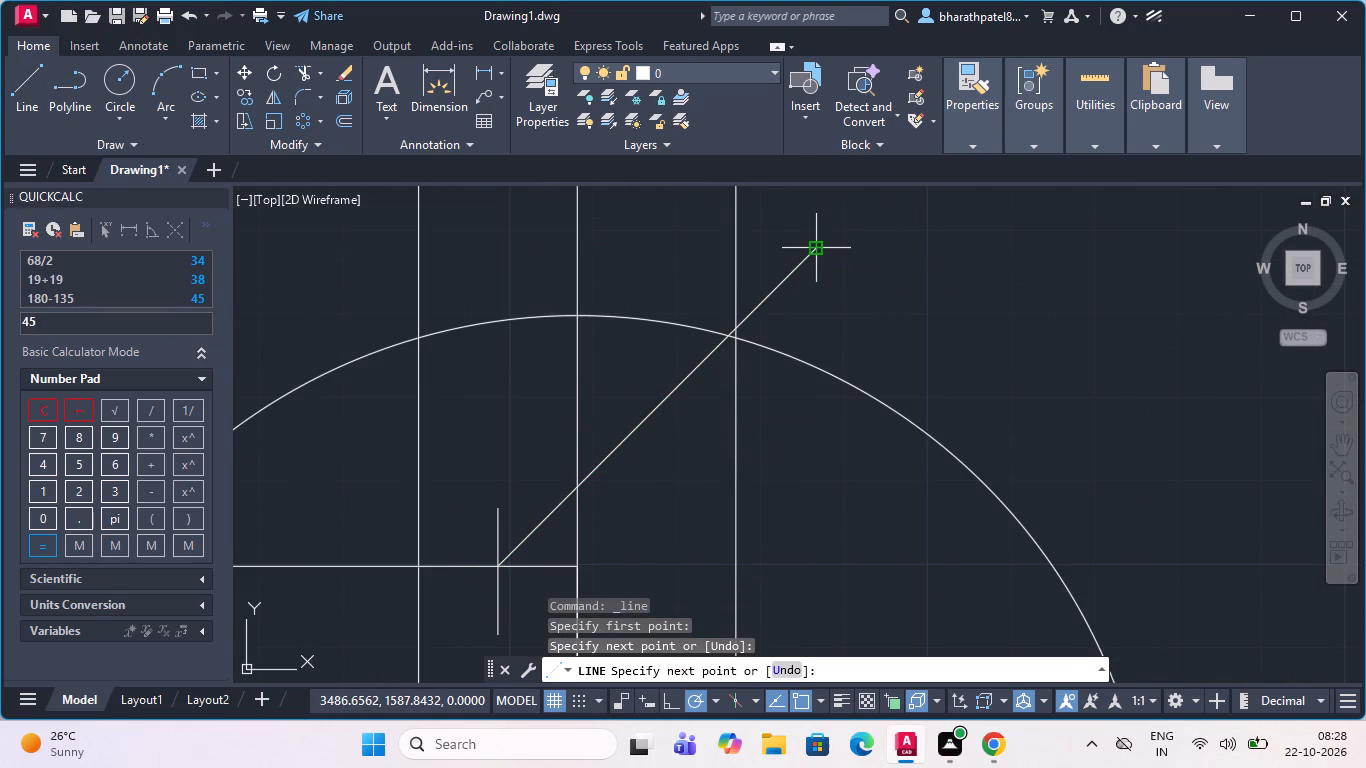
{"action": "key", "text": "Escape"}
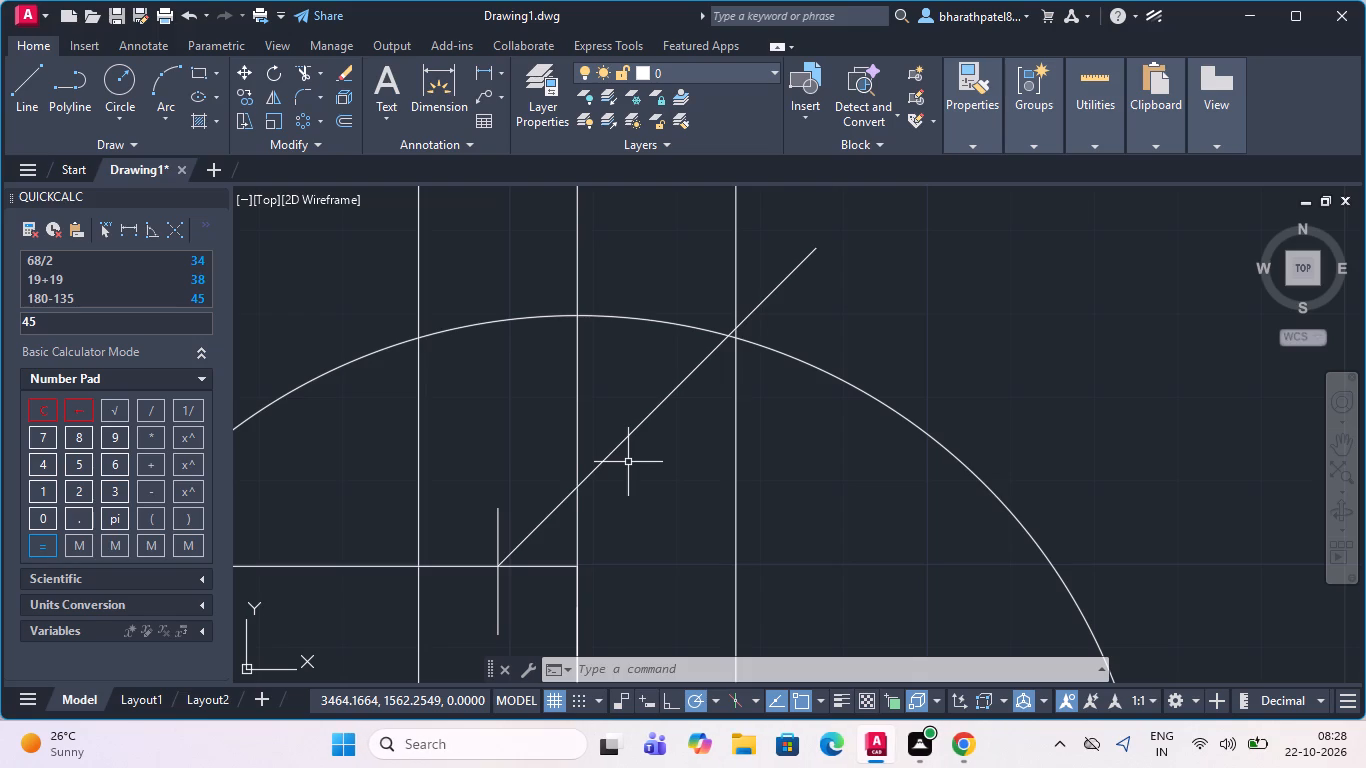
Add an angular dimension between the horizontal construction line and the 45° line, placing its arc around the top feature's upper left.
{"action": "scroll", "coordinate": [488, 433], "scroll_direction": "down", "scroll_amount": 3}
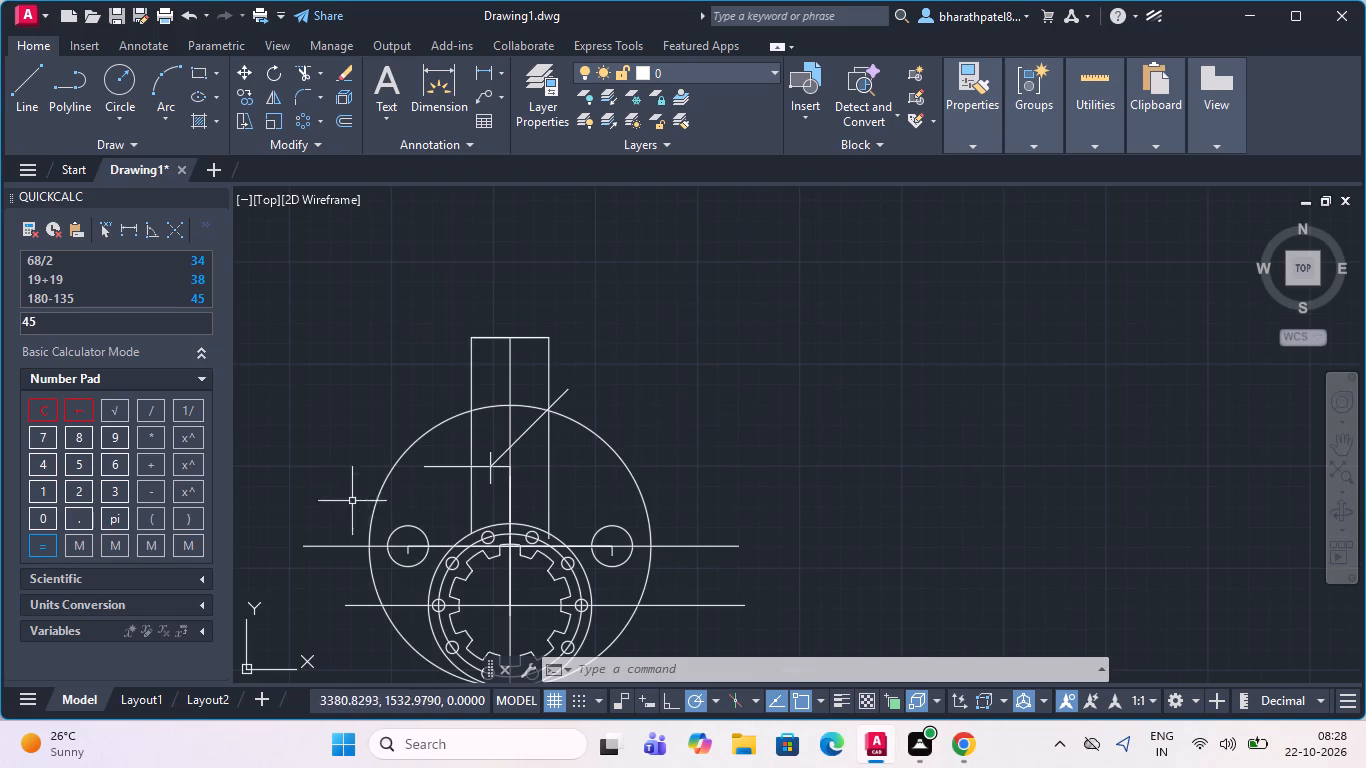
{"action": "scroll", "coordinate": [380, 483], "scroll_direction": "up", "scroll_amount": 1}
{"action": "left_click", "coordinate": [496, 72]}
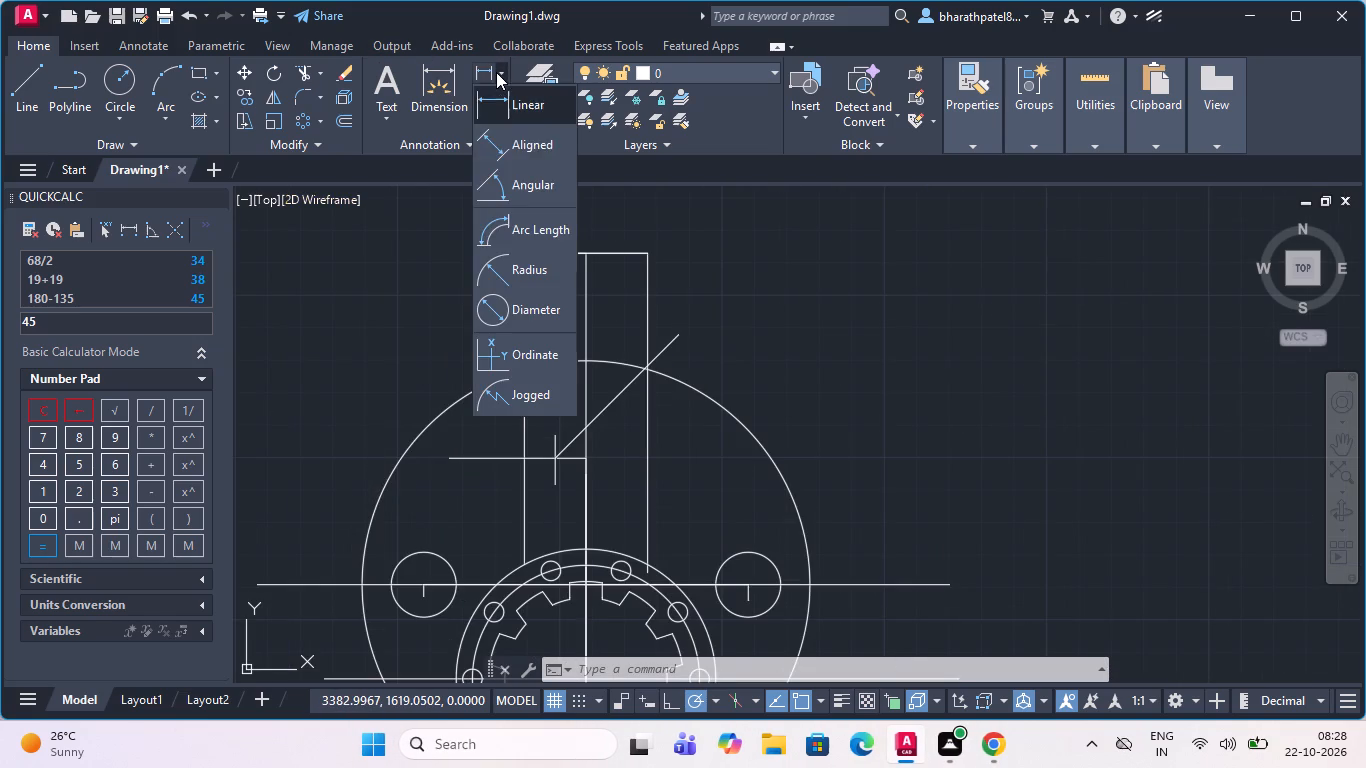
{"action": "left_click", "coordinate": [523, 185]}
{"action": "left_click", "coordinate": [489, 460]}
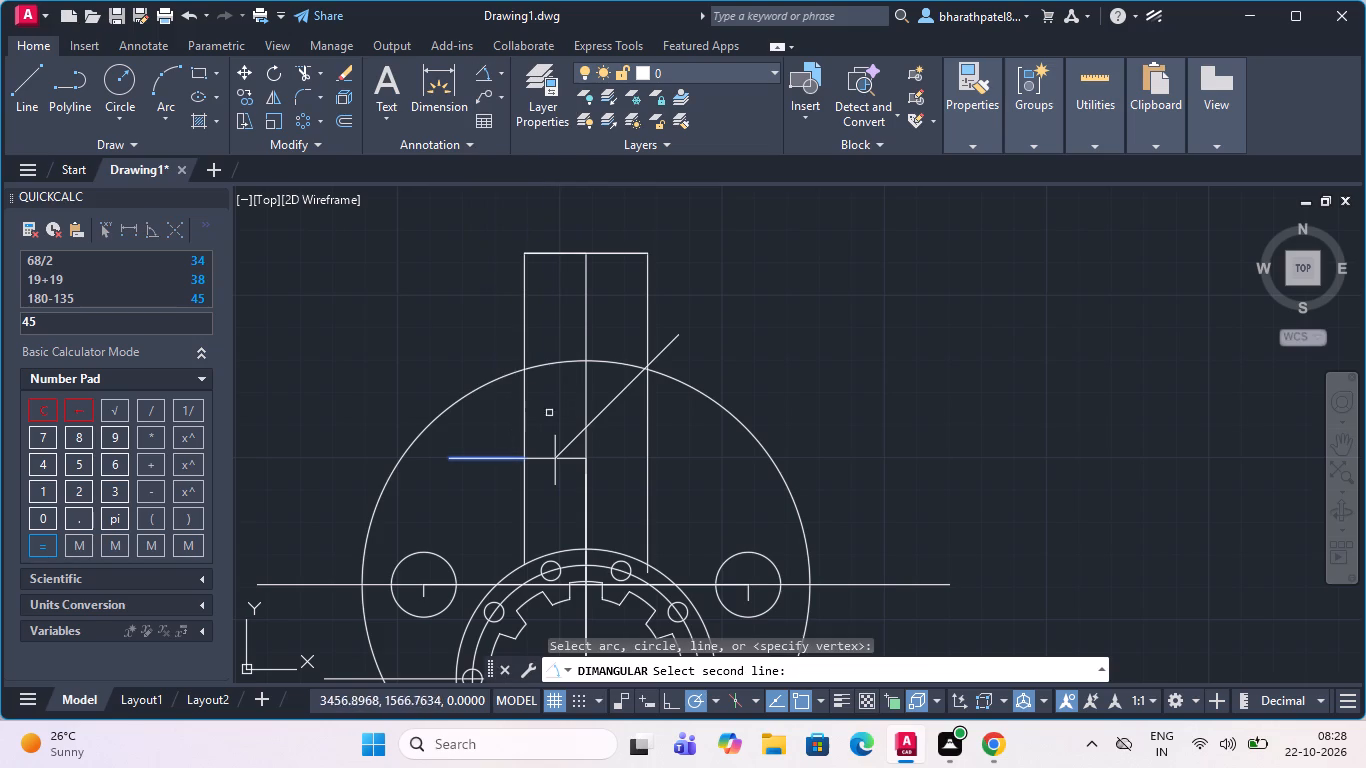
{"action": "left_click", "coordinate": [663, 352]}
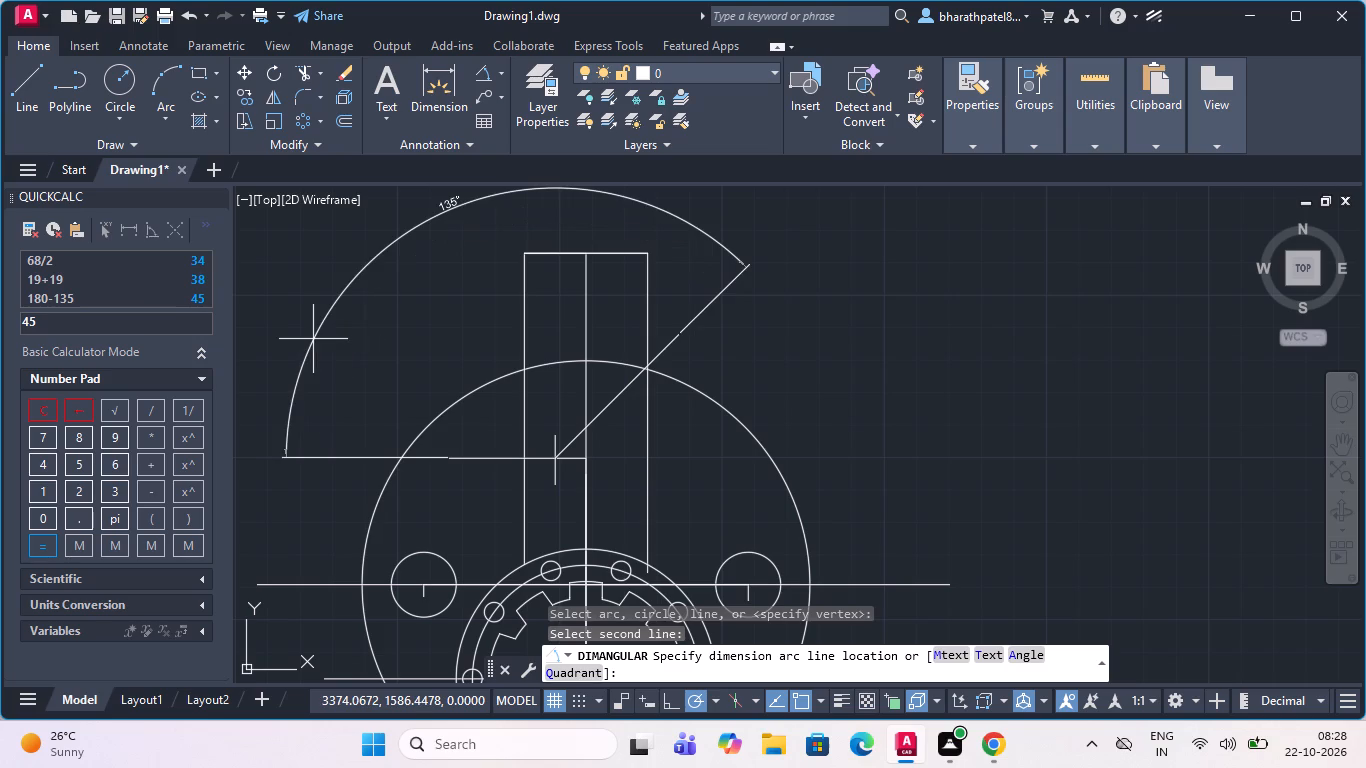
{"action": "left_click", "coordinate": [313, 339]}
{"action": "scroll", "coordinate": [654, 393], "scroll_direction": "up", "scroll_amount": 2}
{"action": "scroll", "coordinate": [652, 393], "scroll_direction": "down", "scroll_amount": 2}
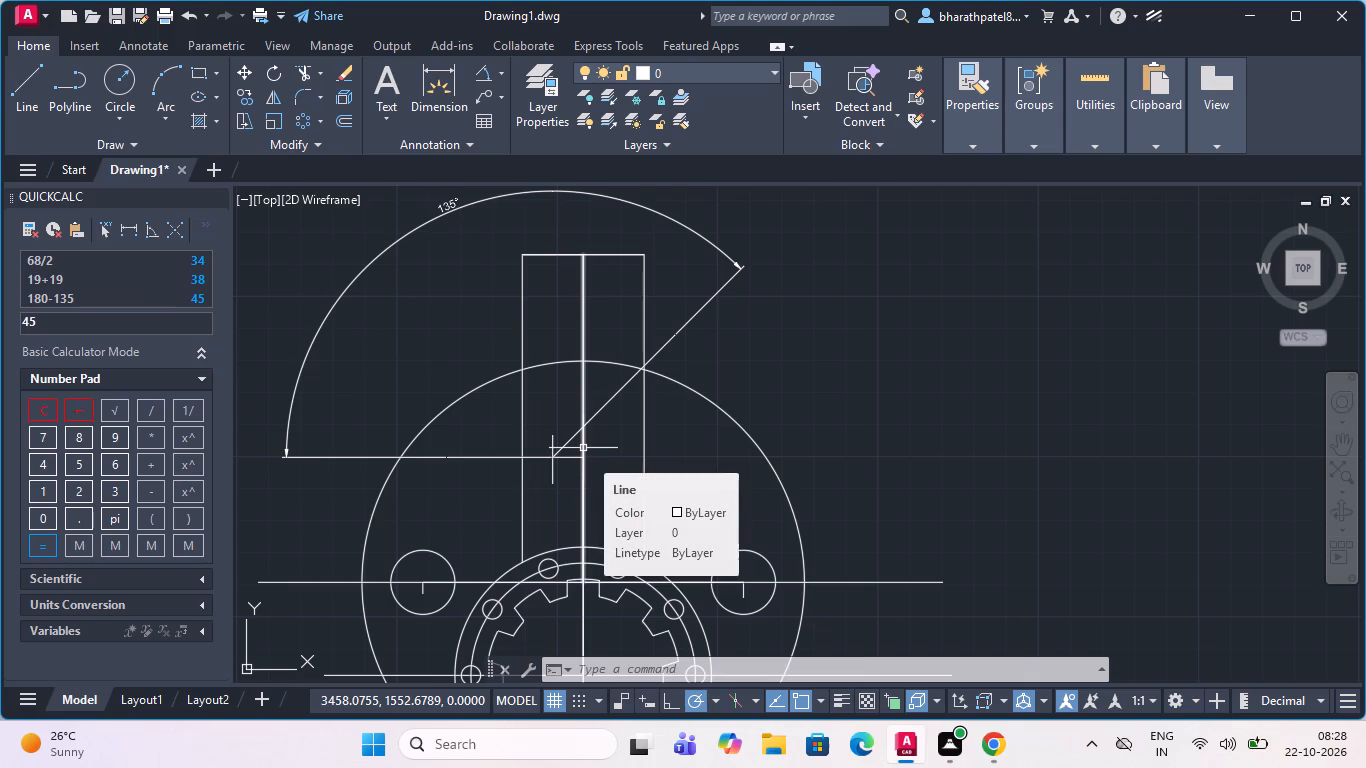
Draw a 28-unit line along the 45° line from its lower end, ending with a perpendicular tick about 3 units long toward the lower right.
{"action": "scroll", "coordinate": [583, 448], "scroll_direction": "down", "scroll_amount": 1}
{"action": "scroll", "coordinate": [601, 414], "scroll_direction": "up", "scroll_amount": 2}
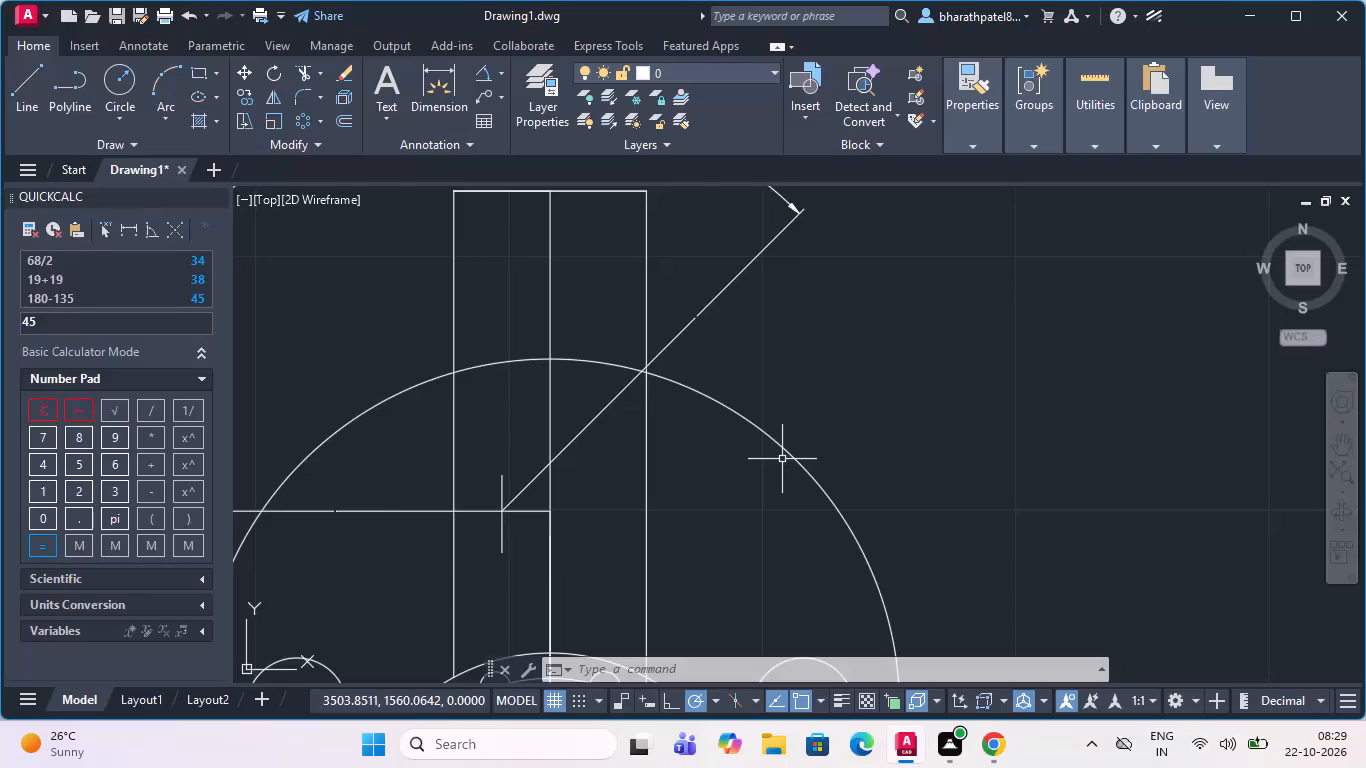
{"action": "left_click", "coordinate": [19, 78]}
{"action": "left_click", "coordinate": [501, 511]}
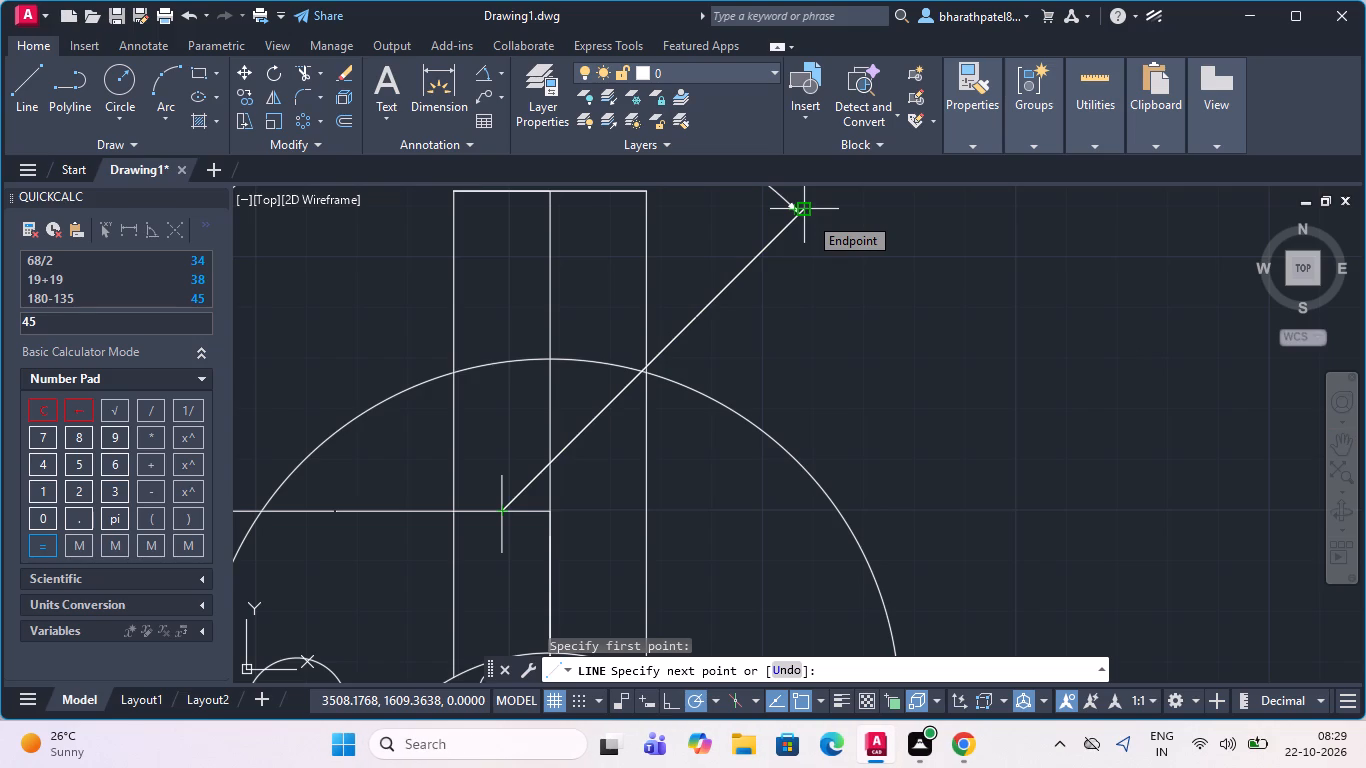
{"action": "key", "text": "2"}
{"action": "key", "text": "8"}
{"action": "key", "text": "Return"}
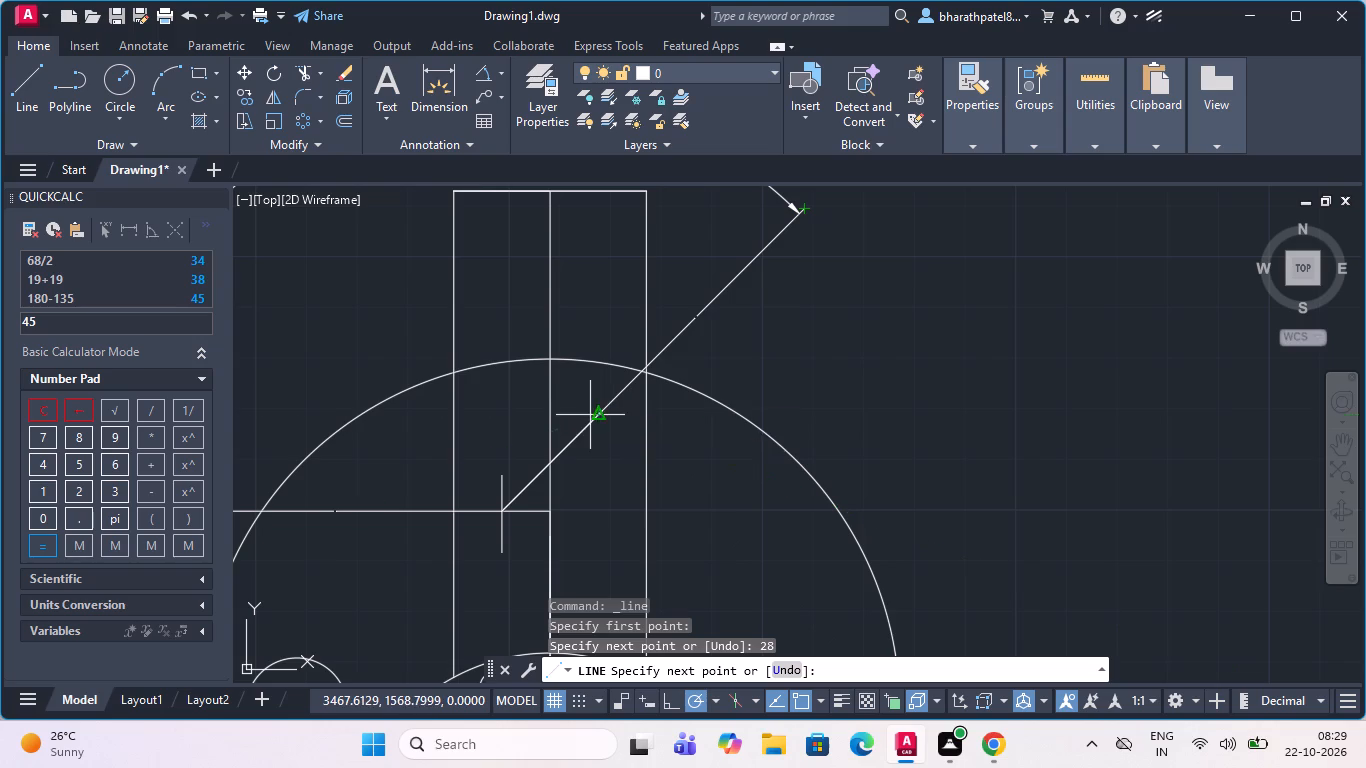
{"action": "scroll", "coordinate": [603, 427], "scroll_direction": "up", "scroll_amount": 4}
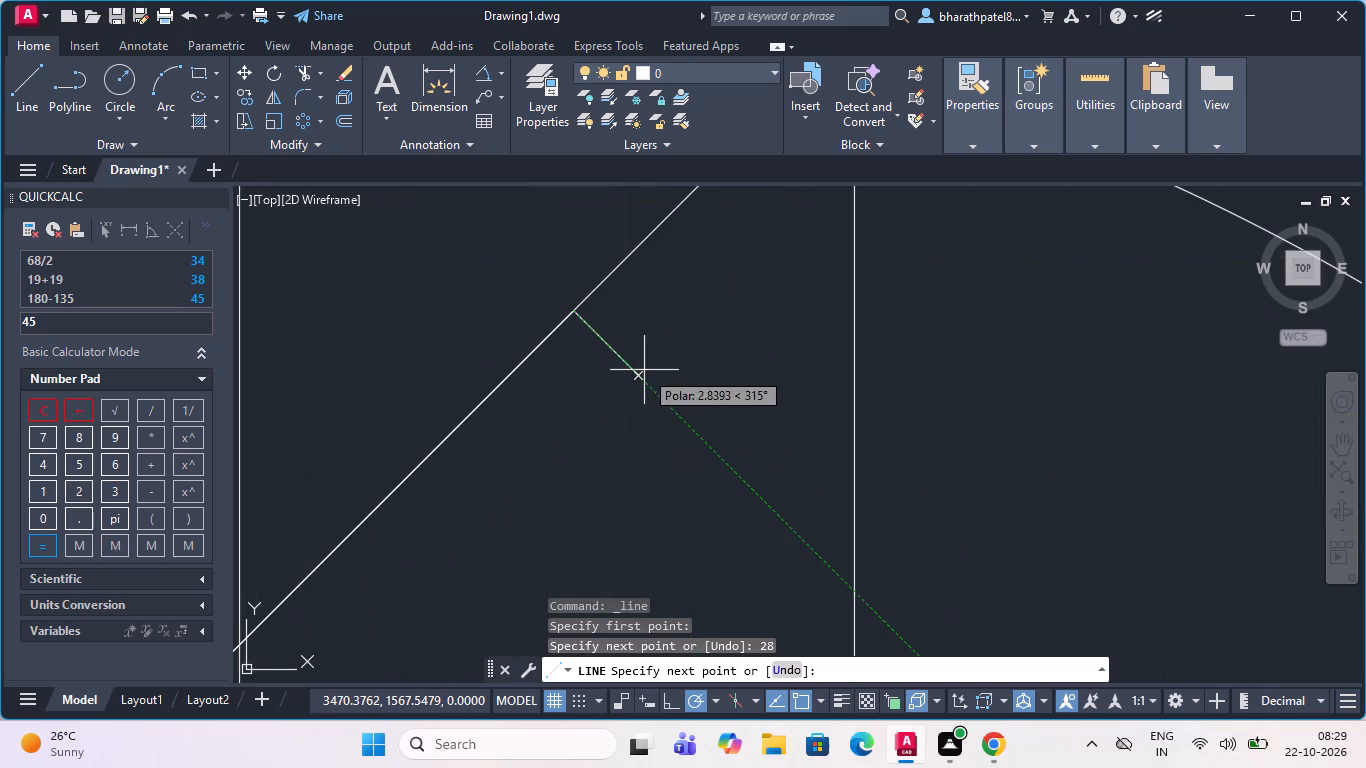
{"action": "left_click", "coordinate": [644, 370]}
{"action": "key", "text": "Escape"}
{"action": "scroll", "coordinate": [643, 390], "scroll_direction": "down", "scroll_amount": 4}
{"action": "scroll", "coordinate": [630, 412], "scroll_direction": "up", "scroll_amount": 1}
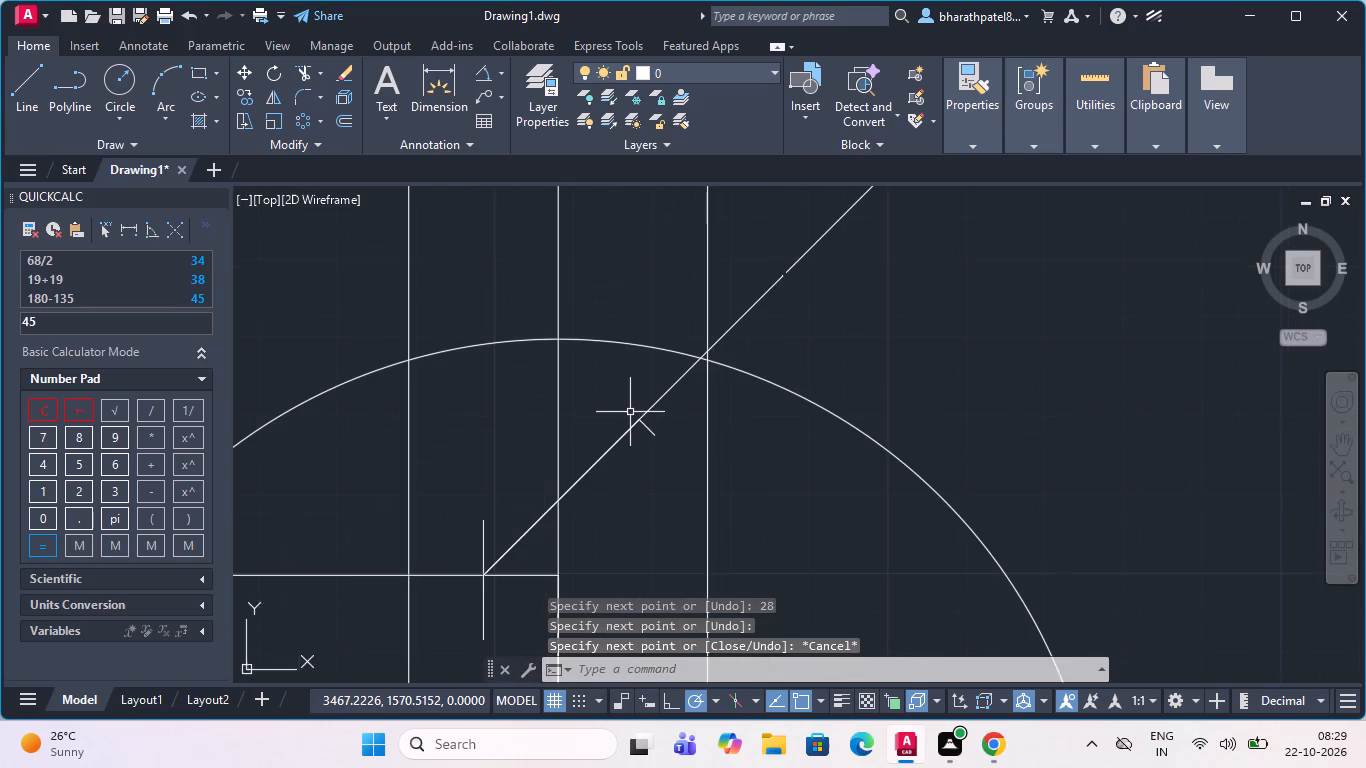
{"action": "scroll", "coordinate": [630, 412], "scroll_direction": "up", "scroll_amount": 1}
{"action": "scroll", "coordinate": [656, 397], "scroll_direction": "down", "scroll_amount": 1}
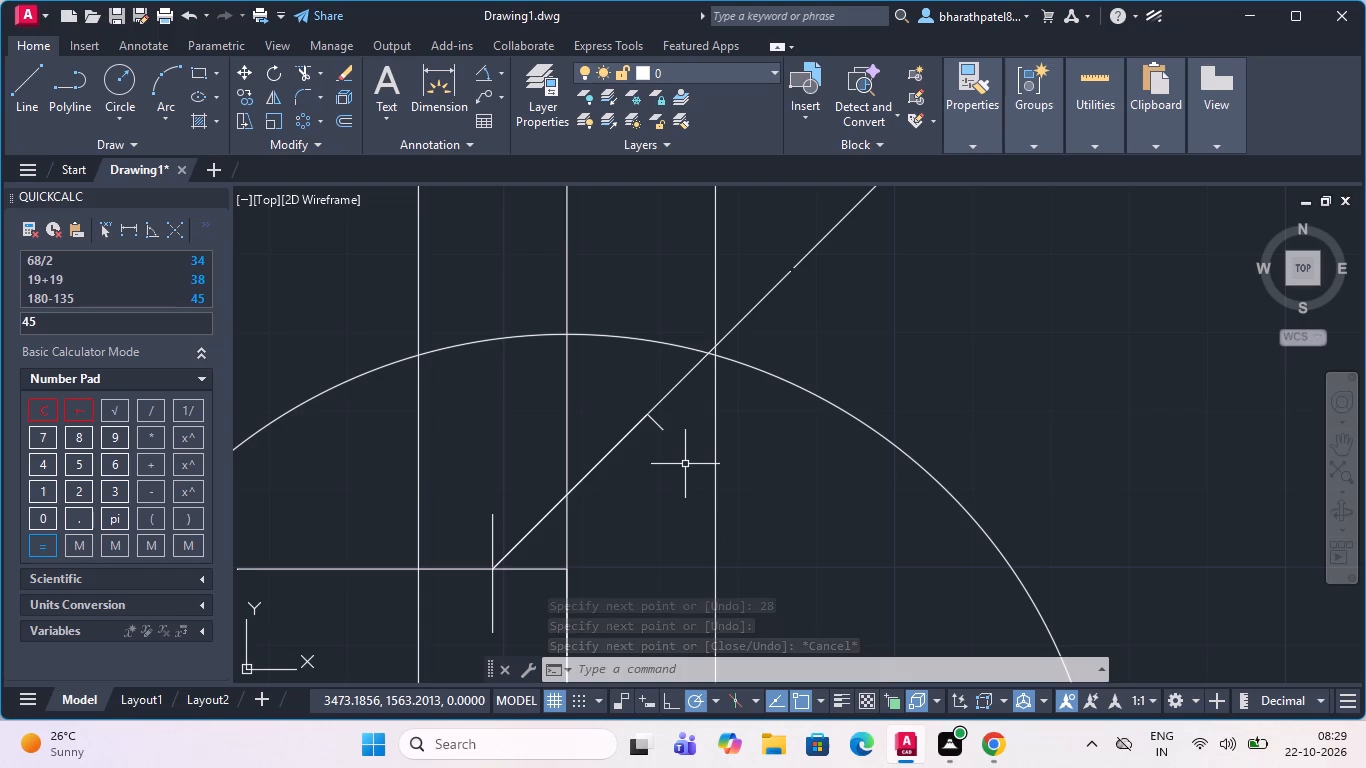
Draw a radius-5 circle centred on the lower end of the 45° line.
{"action": "scroll", "coordinate": [686, 462], "scroll_direction": "down", "scroll_amount": 2}
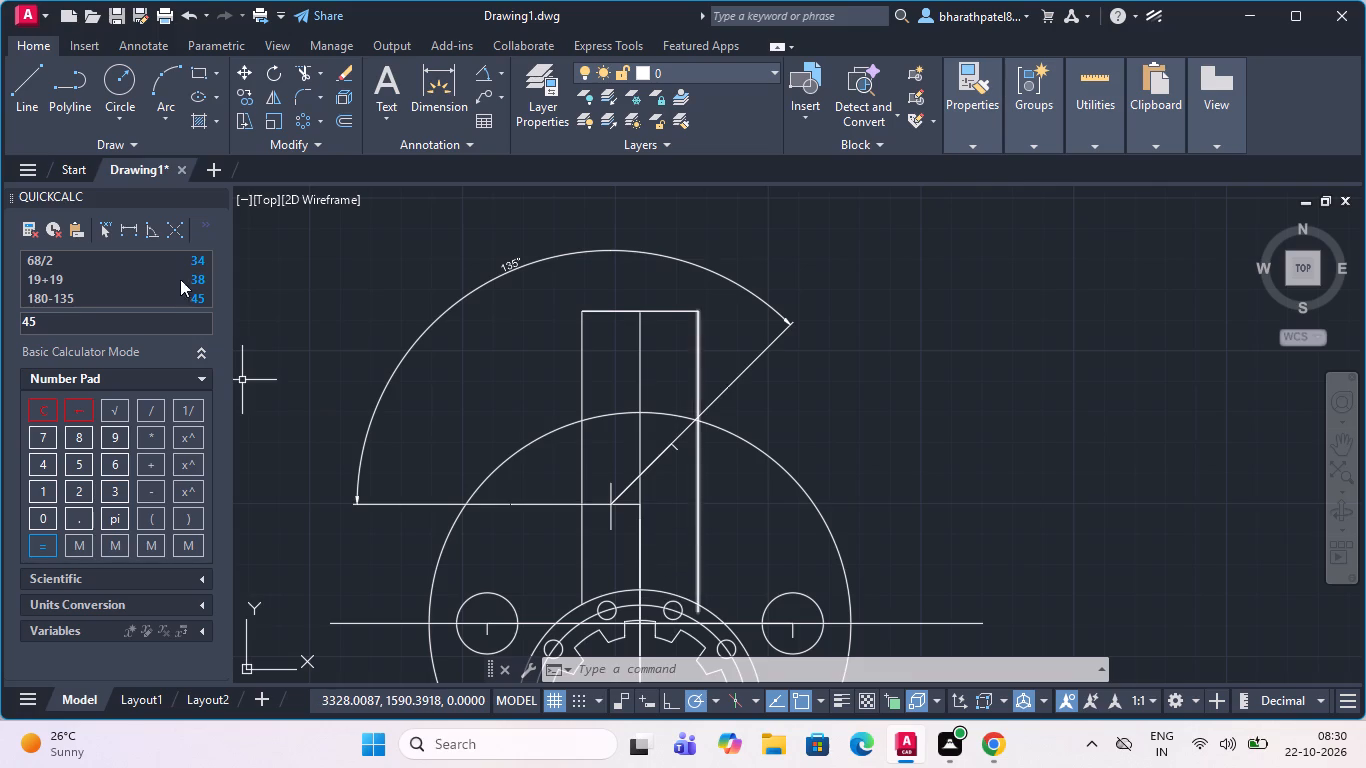
{"action": "left_click", "coordinate": [123, 73]}
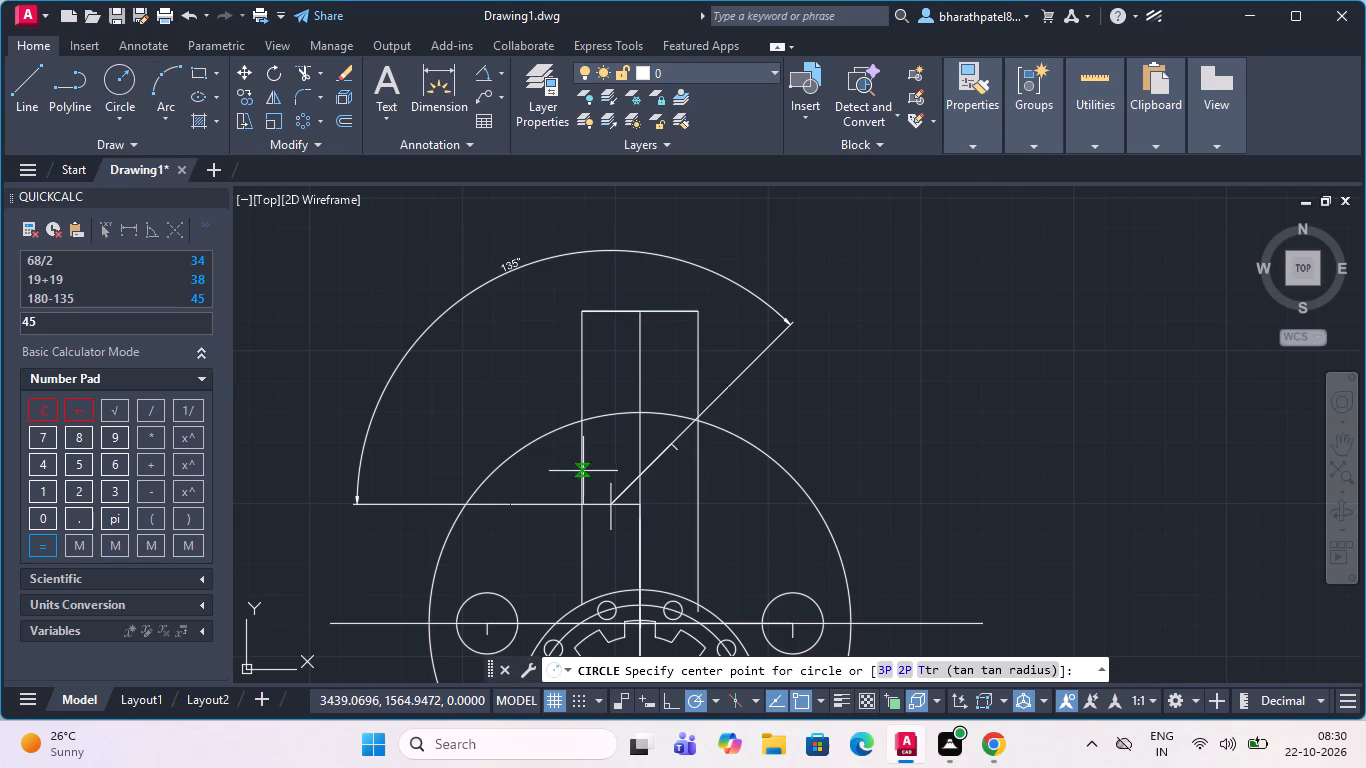
{"action": "scroll", "coordinate": [591, 505], "scroll_direction": "up", "scroll_amount": 4}
{"action": "left_click", "coordinate": [704, 500]}
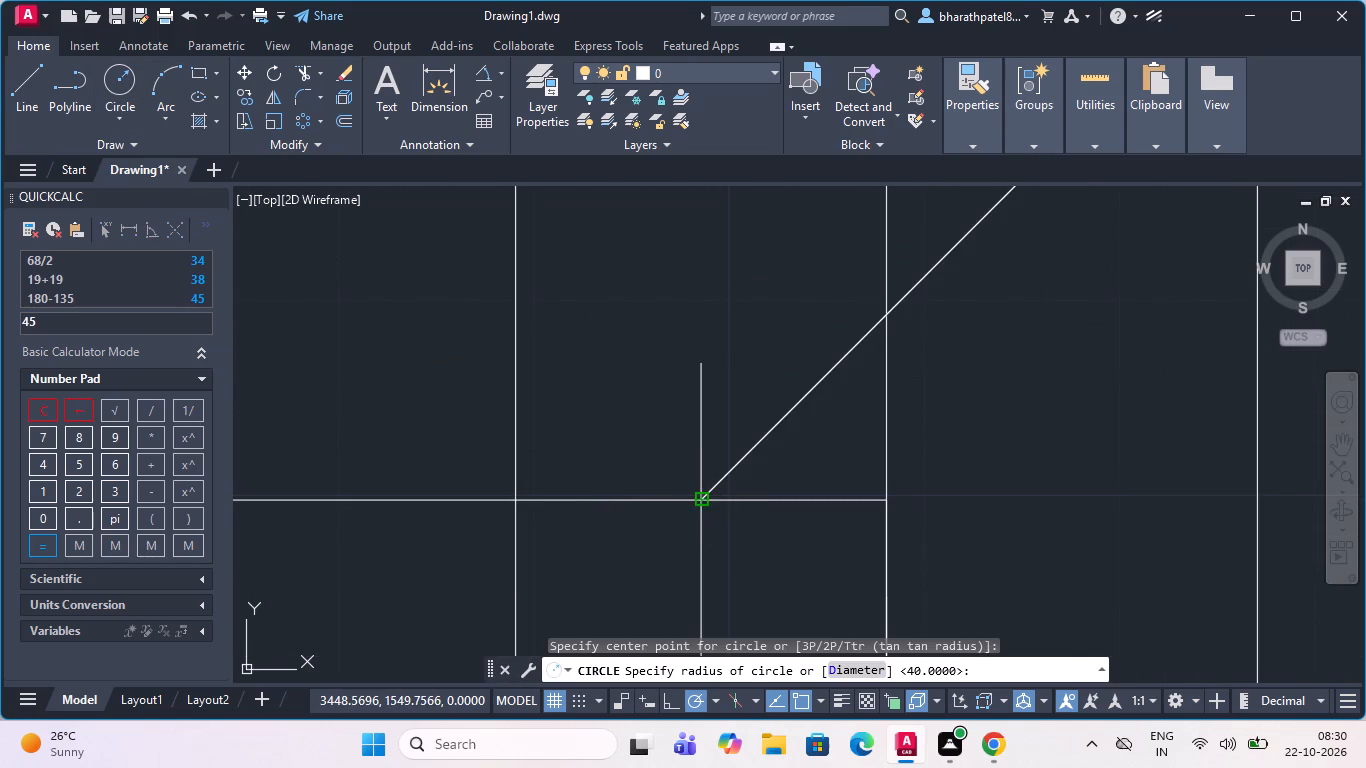
{"action": "key", "text": "5"}
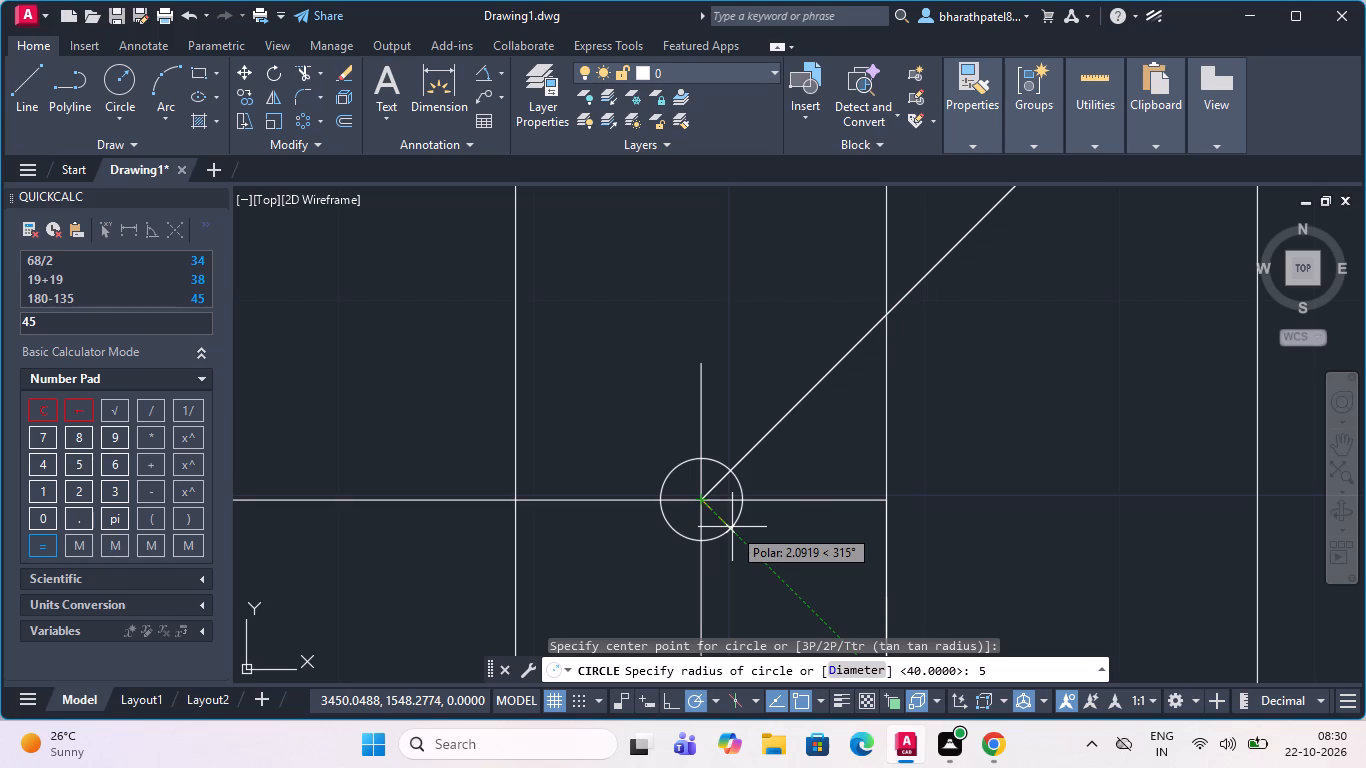
{"action": "key", "text": "Return"}
Draw a radius-5 circle centred on the upper end of the 28-unit line.
{"action": "scroll", "coordinate": [731, 526], "scroll_direction": "down", "scroll_amount": 3}
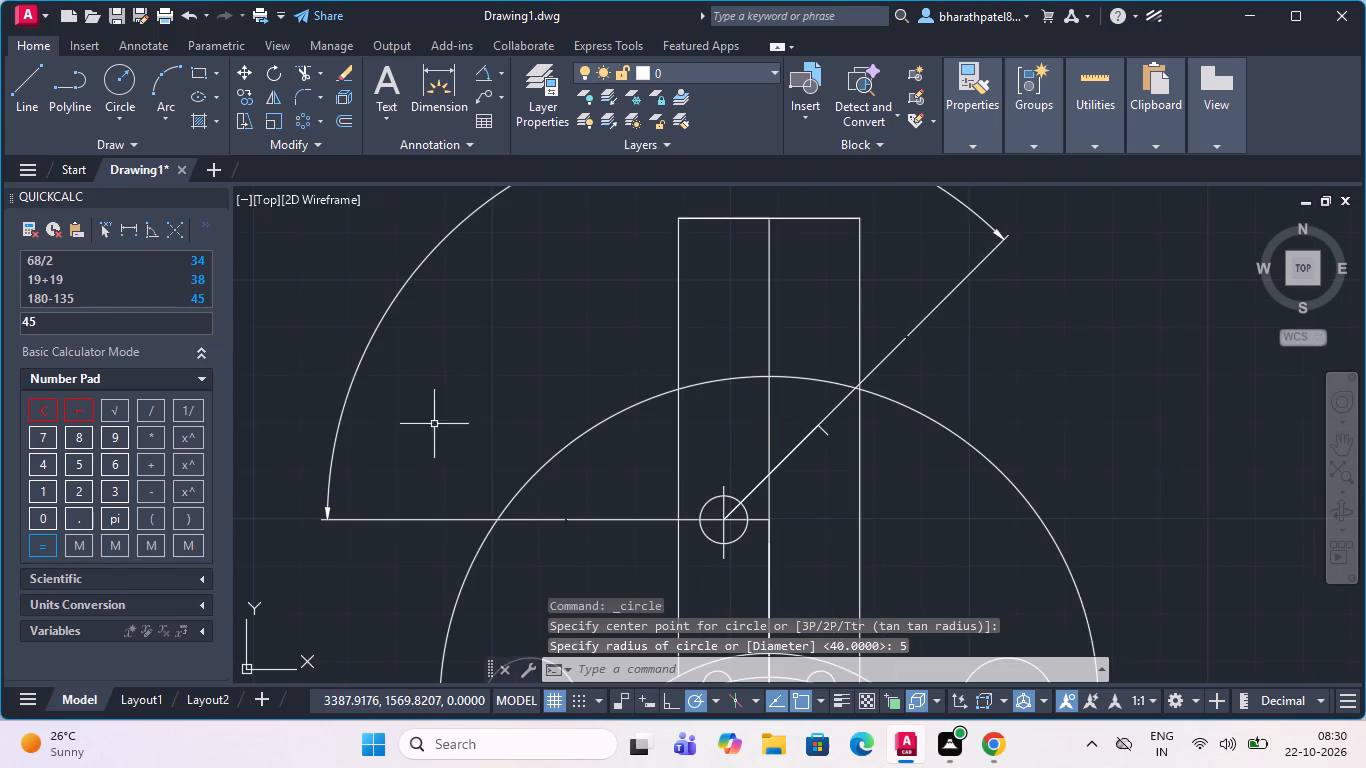
{"action": "left_click", "coordinate": [120, 83]}
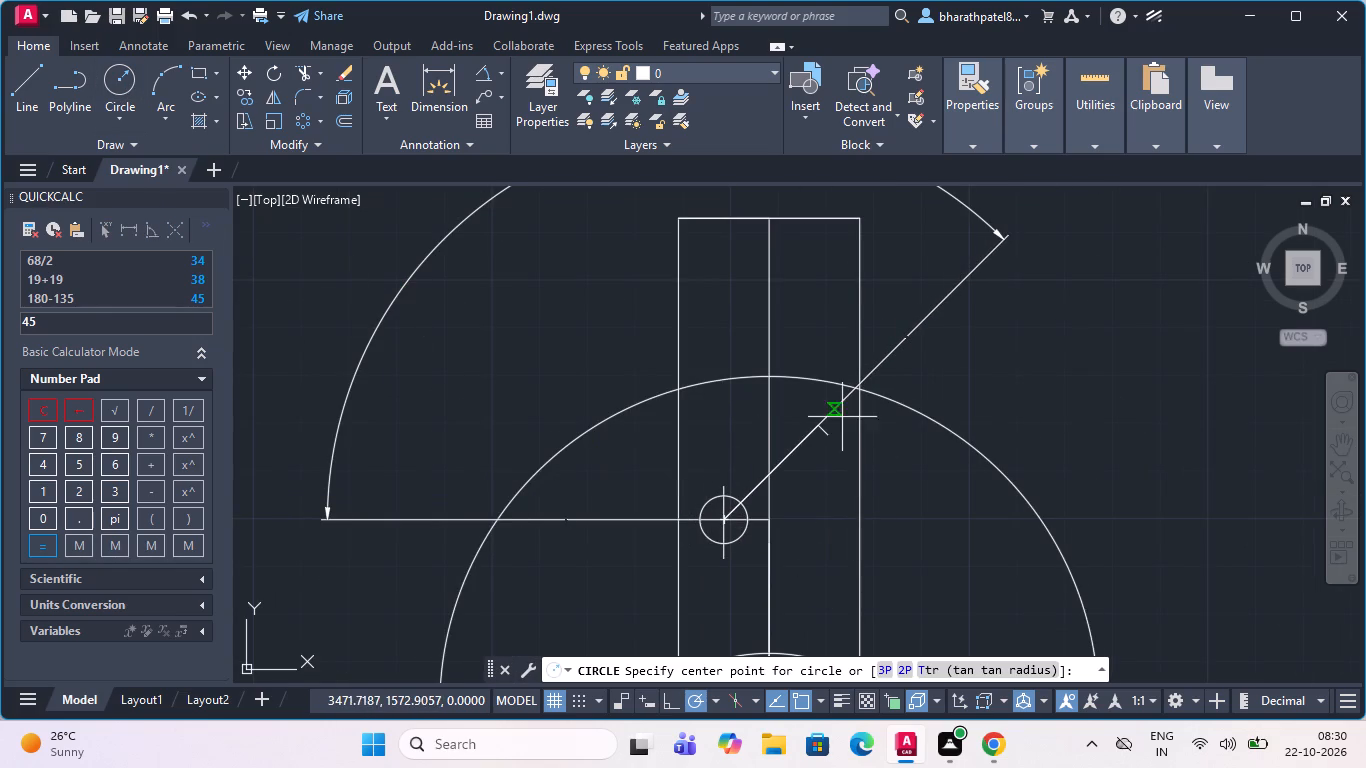
{"action": "scroll", "coordinate": [837, 415], "scroll_direction": "up", "scroll_amount": 3}
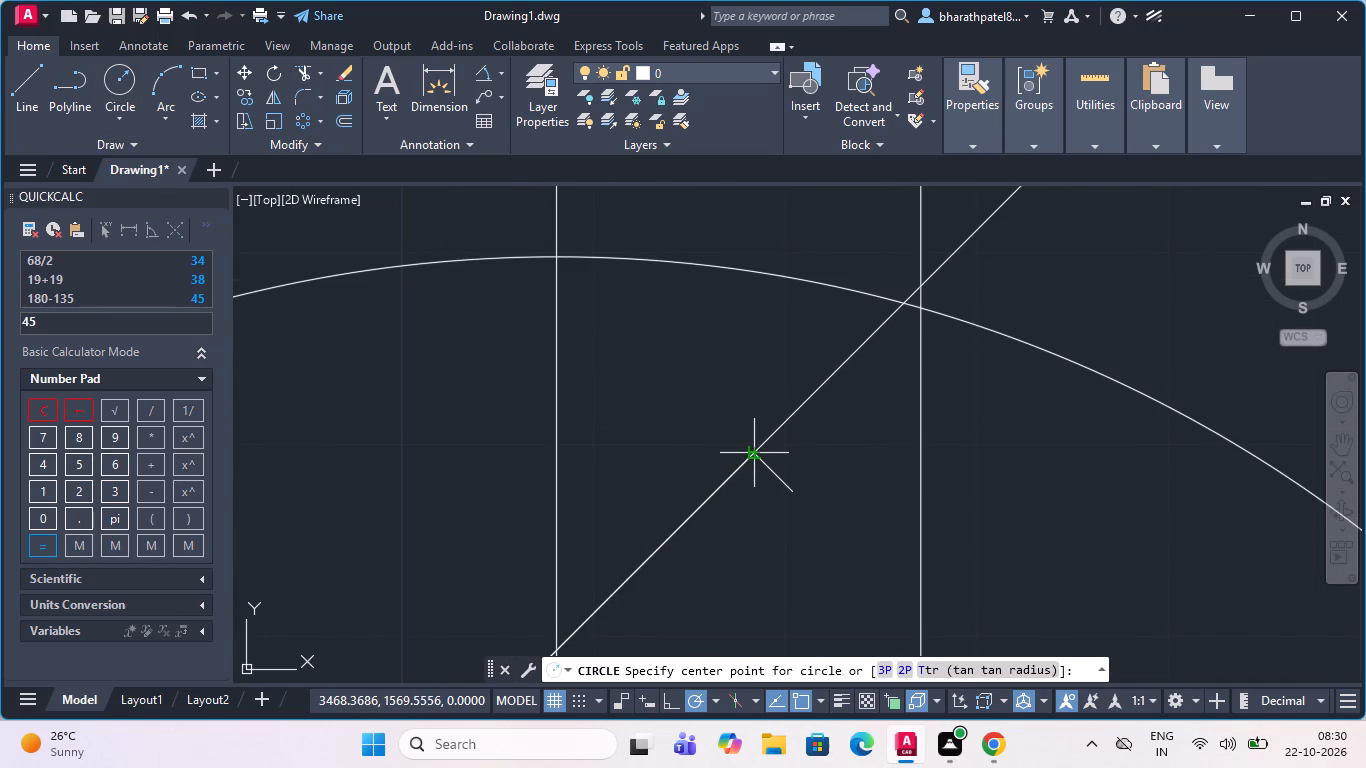
{"action": "scroll", "coordinate": [749, 456], "scroll_direction": "up", "scroll_amount": 3}
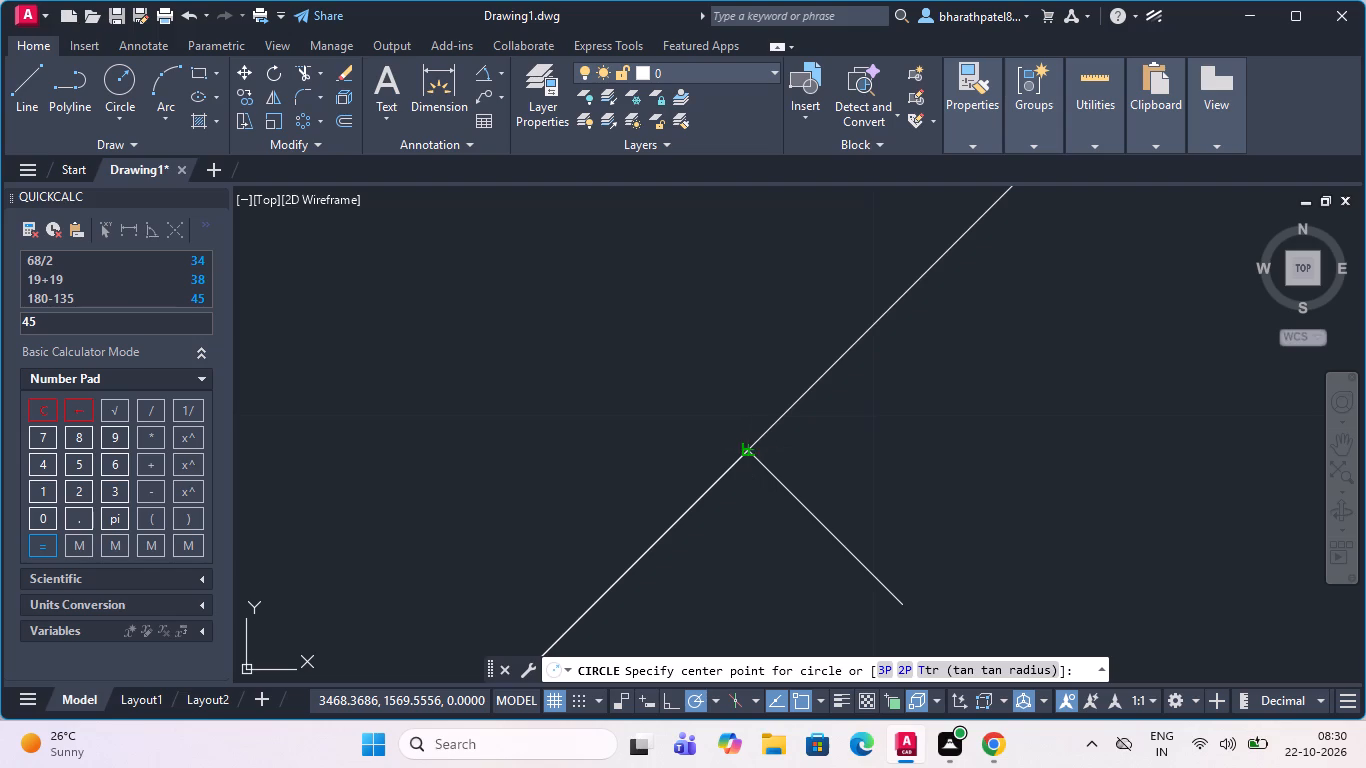
{"action": "left_click", "coordinate": [747, 450]}
{"action": "key", "text": "5"}
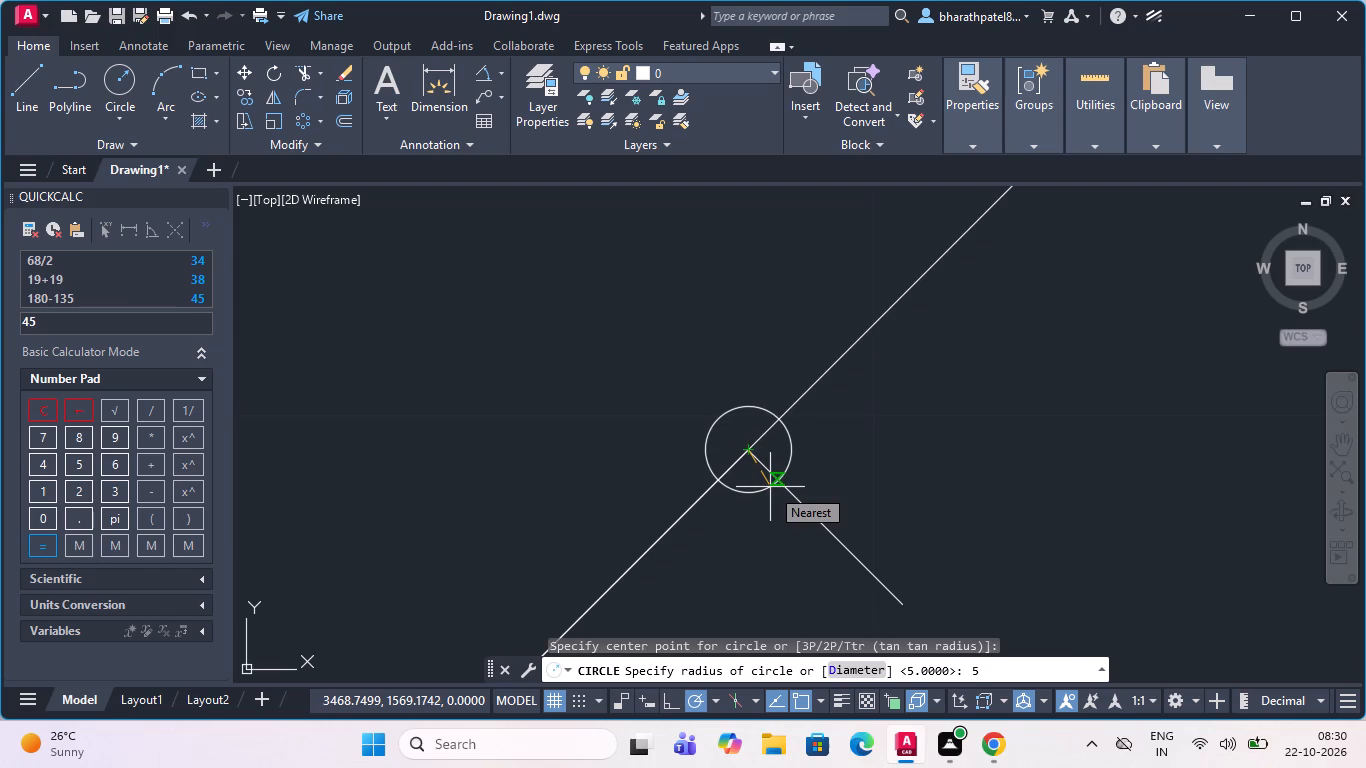
{"action": "key", "text": "Return"}
{"action": "scroll", "coordinate": [770, 488], "scroll_direction": "down", "scroll_amount": 7}
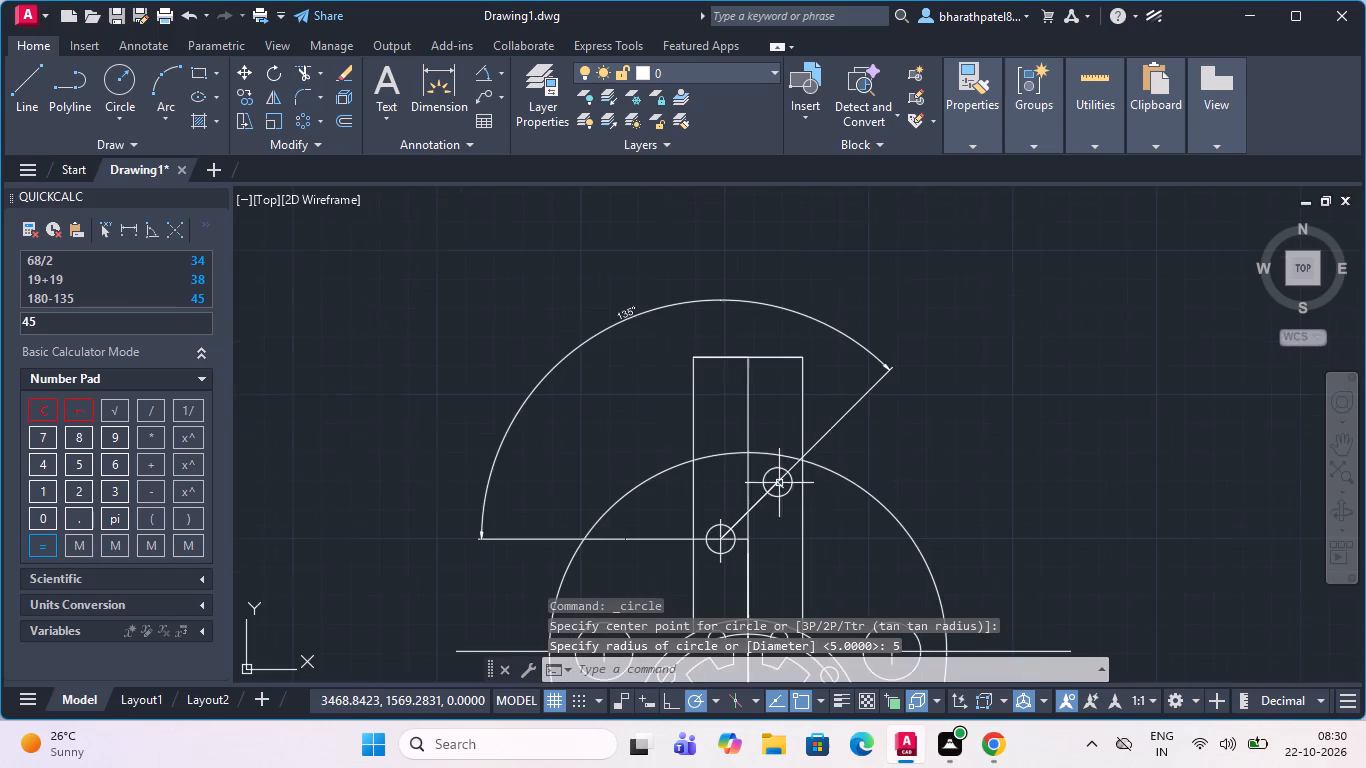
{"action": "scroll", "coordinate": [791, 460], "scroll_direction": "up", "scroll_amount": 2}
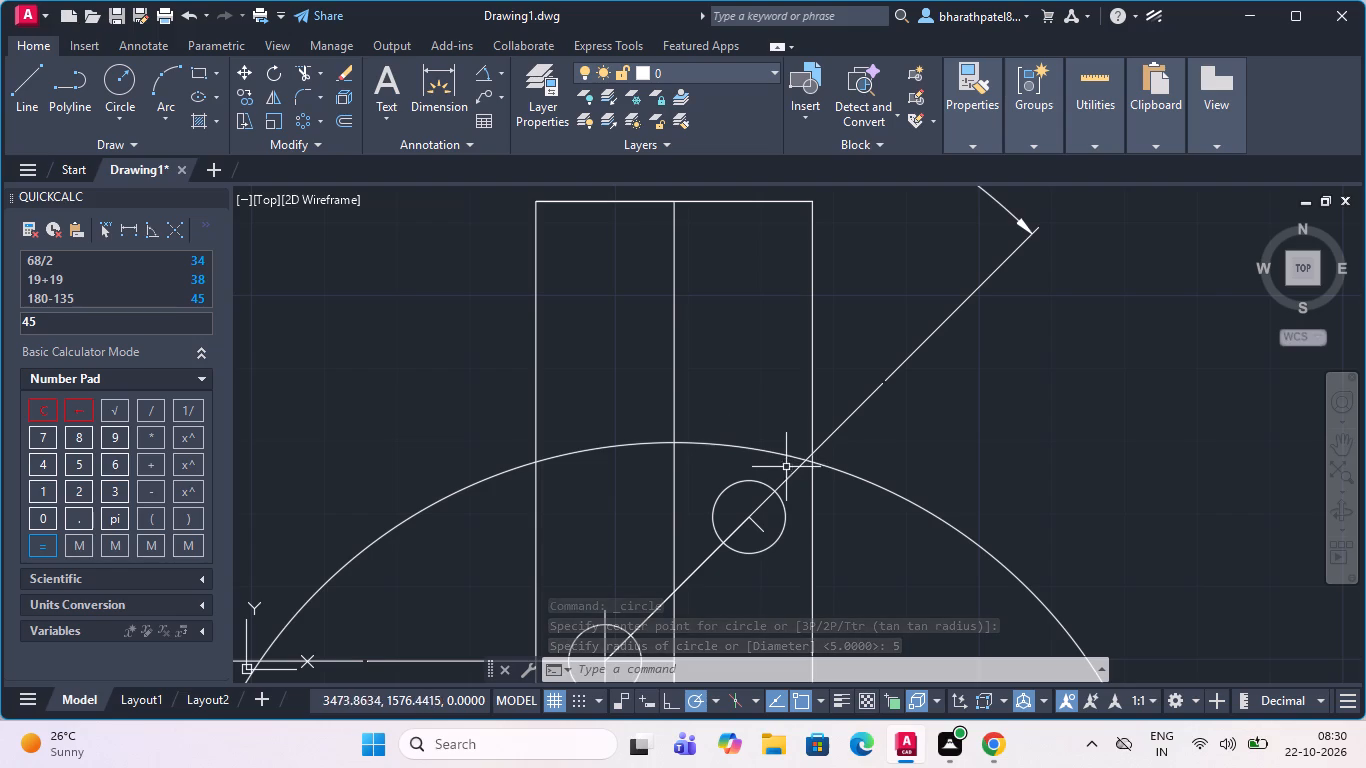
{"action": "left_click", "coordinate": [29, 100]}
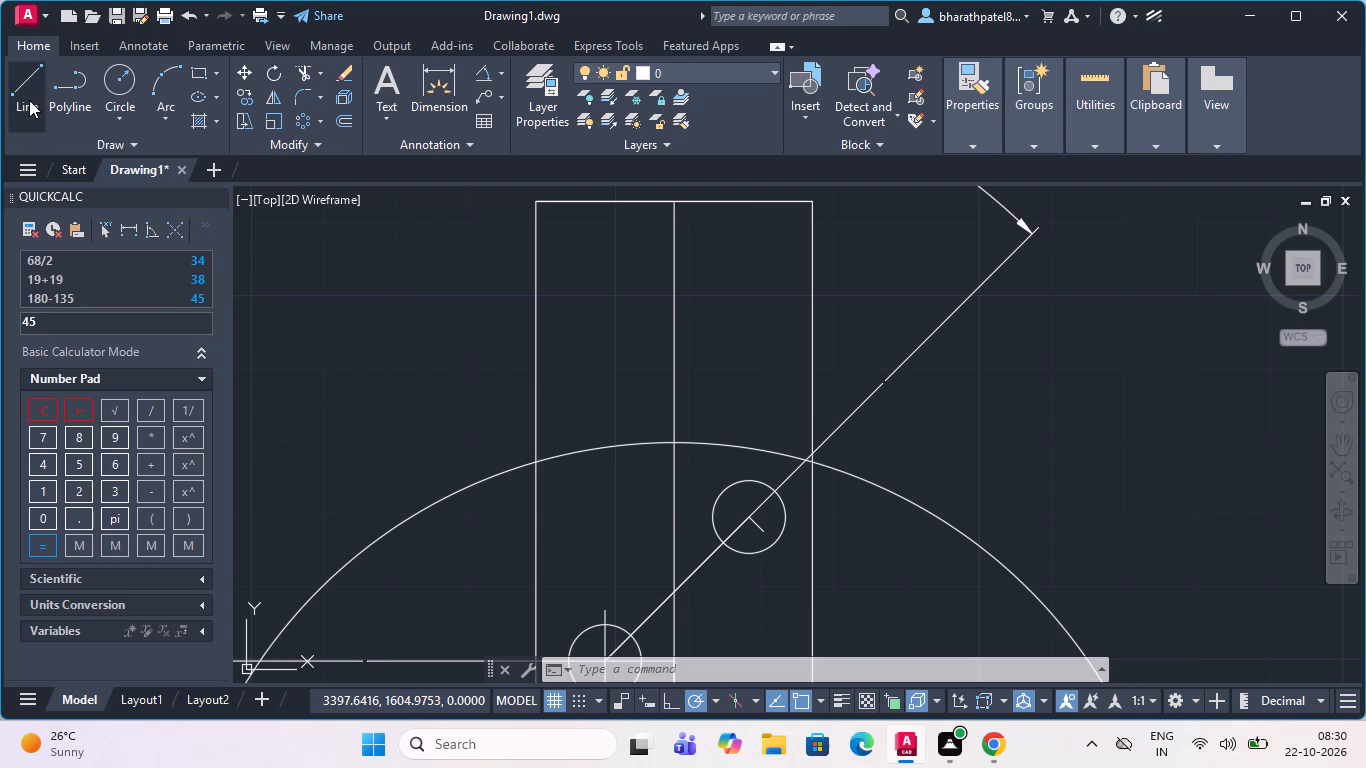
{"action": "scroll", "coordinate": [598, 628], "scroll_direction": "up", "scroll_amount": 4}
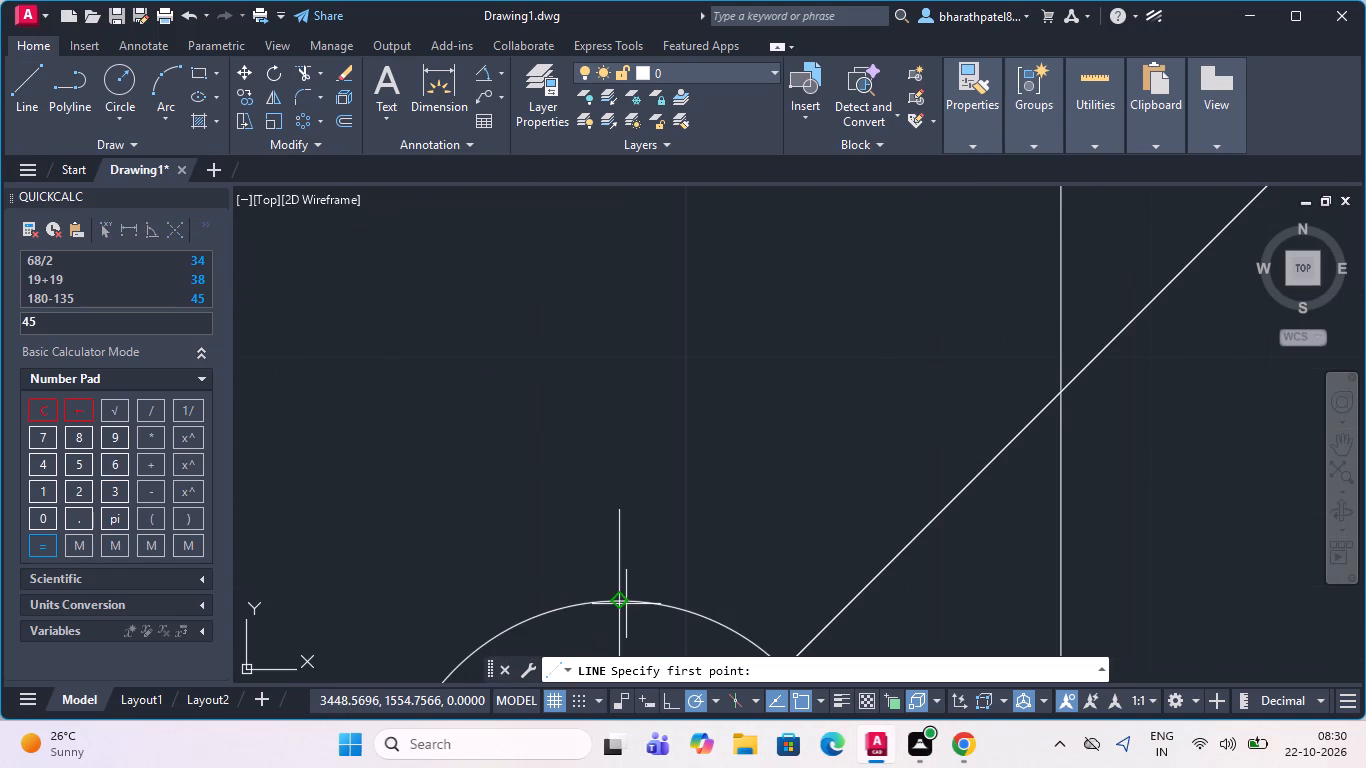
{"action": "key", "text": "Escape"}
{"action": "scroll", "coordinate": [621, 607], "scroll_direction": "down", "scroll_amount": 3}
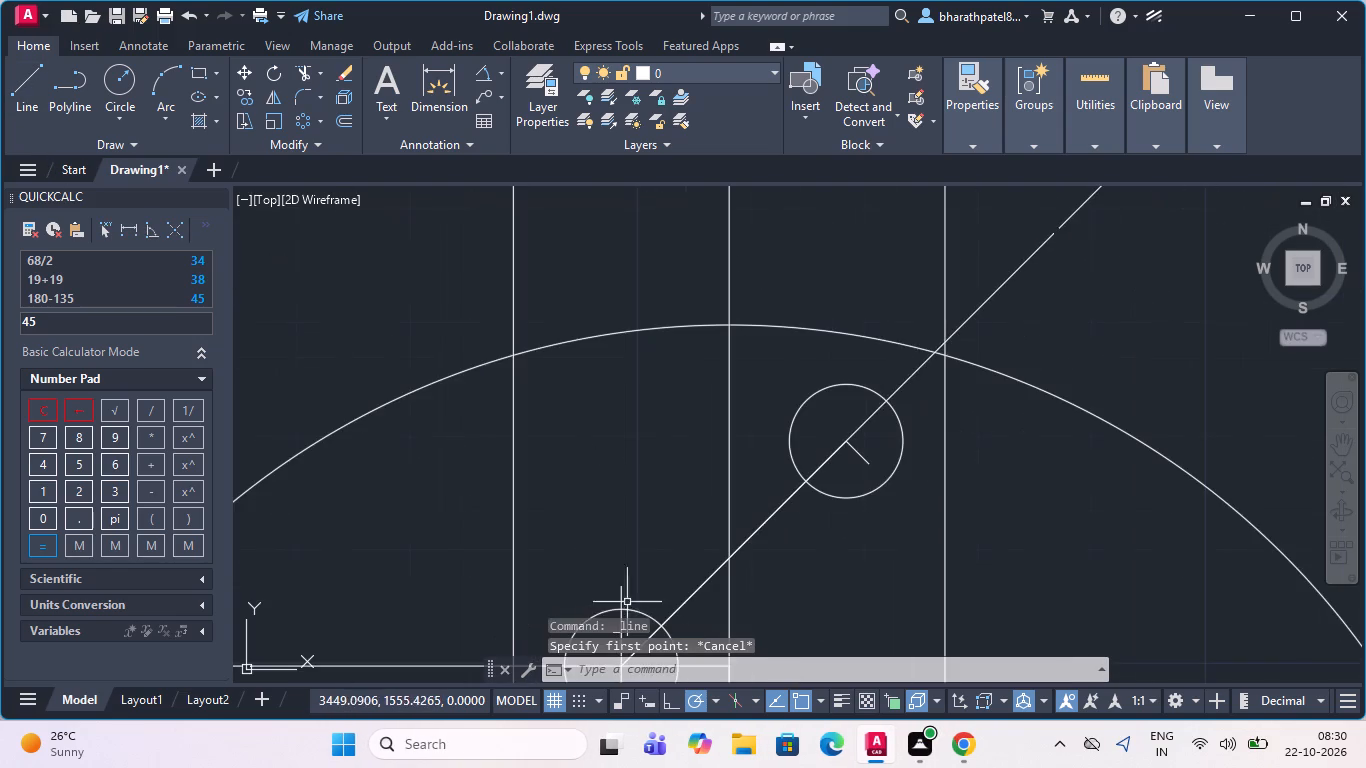
Draw a line through the upper radius-5 circle's centre at 158°, extending past the circle on both sides.
{"action": "scroll", "coordinate": [674, 545], "scroll_direction": "down", "scroll_amount": 2}
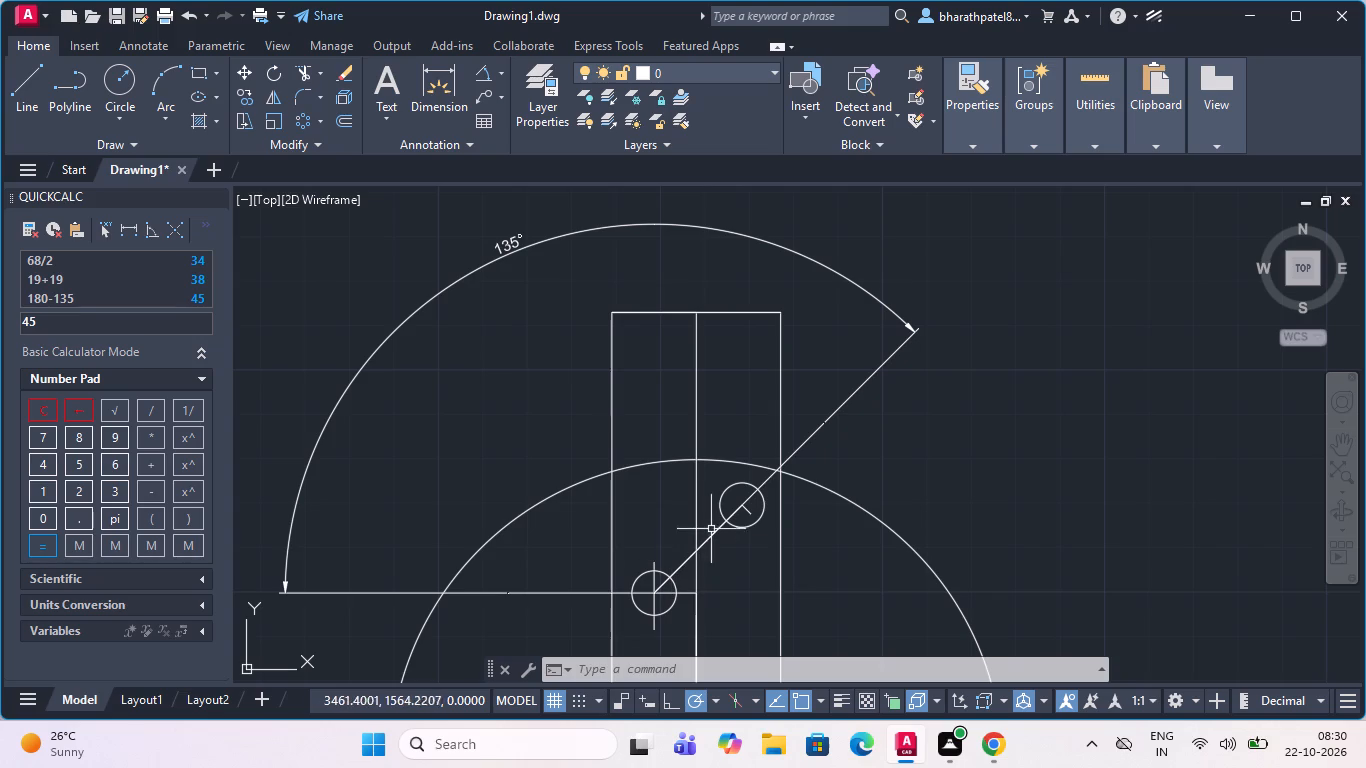
{"action": "scroll", "coordinate": [718, 522], "scroll_direction": "up", "scroll_amount": 1}
{"action": "left_click", "coordinate": [29, 85]}
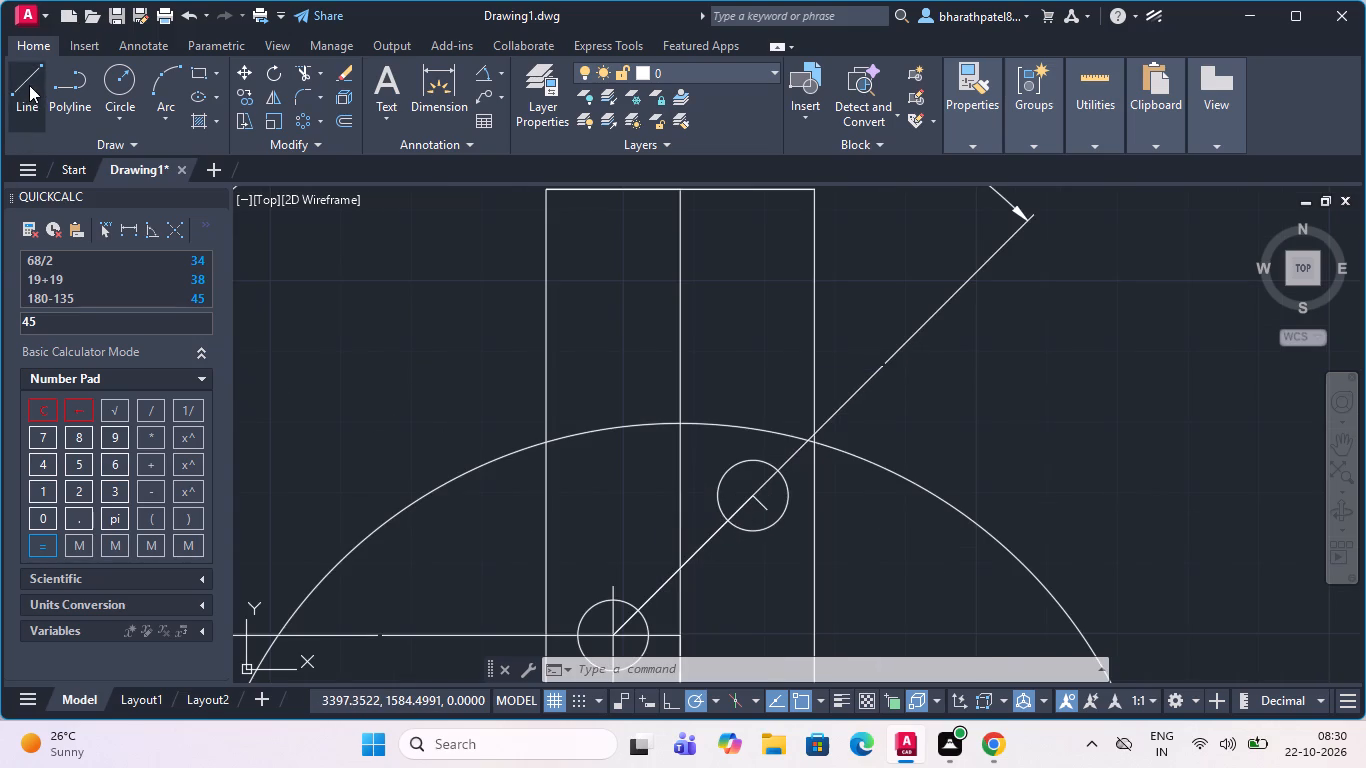
{"action": "left_click", "coordinate": [756, 490]}
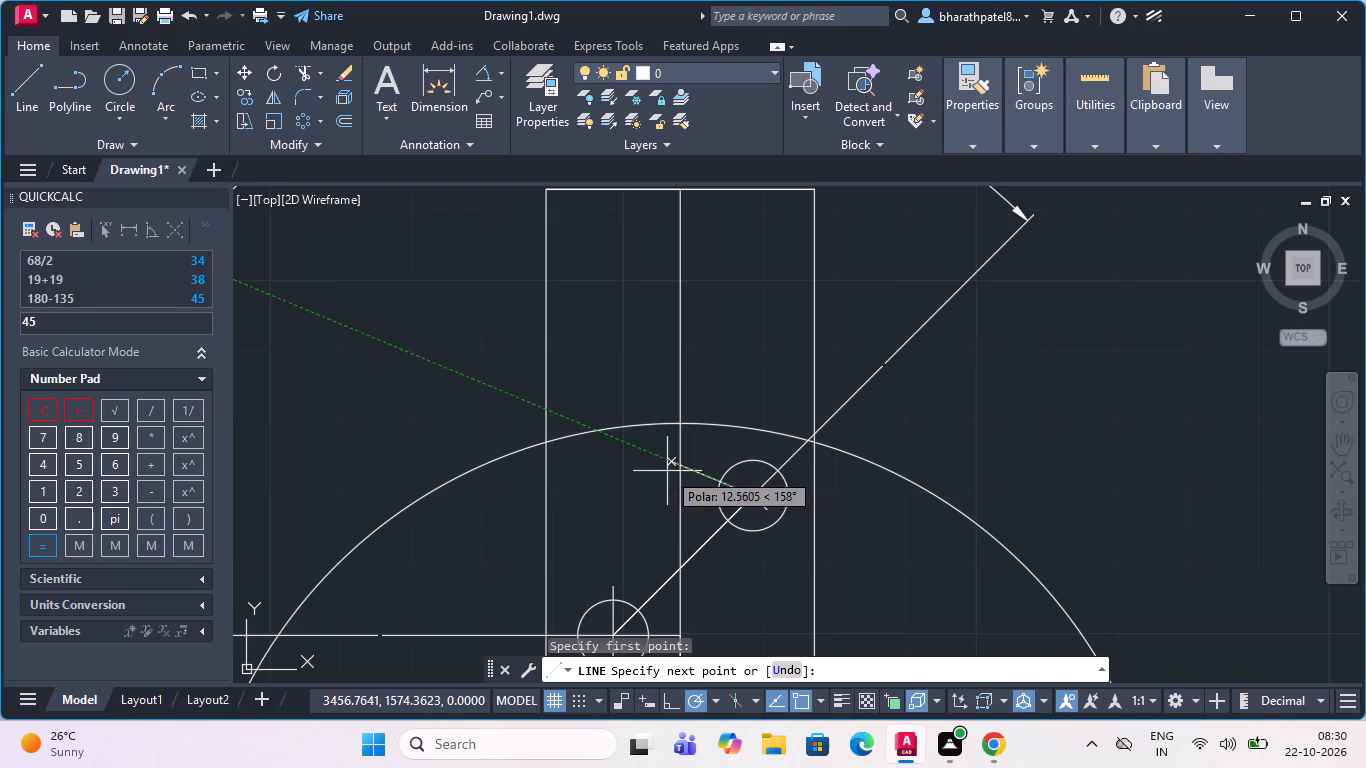
{"action": "left_click", "coordinate": [709, 470]}
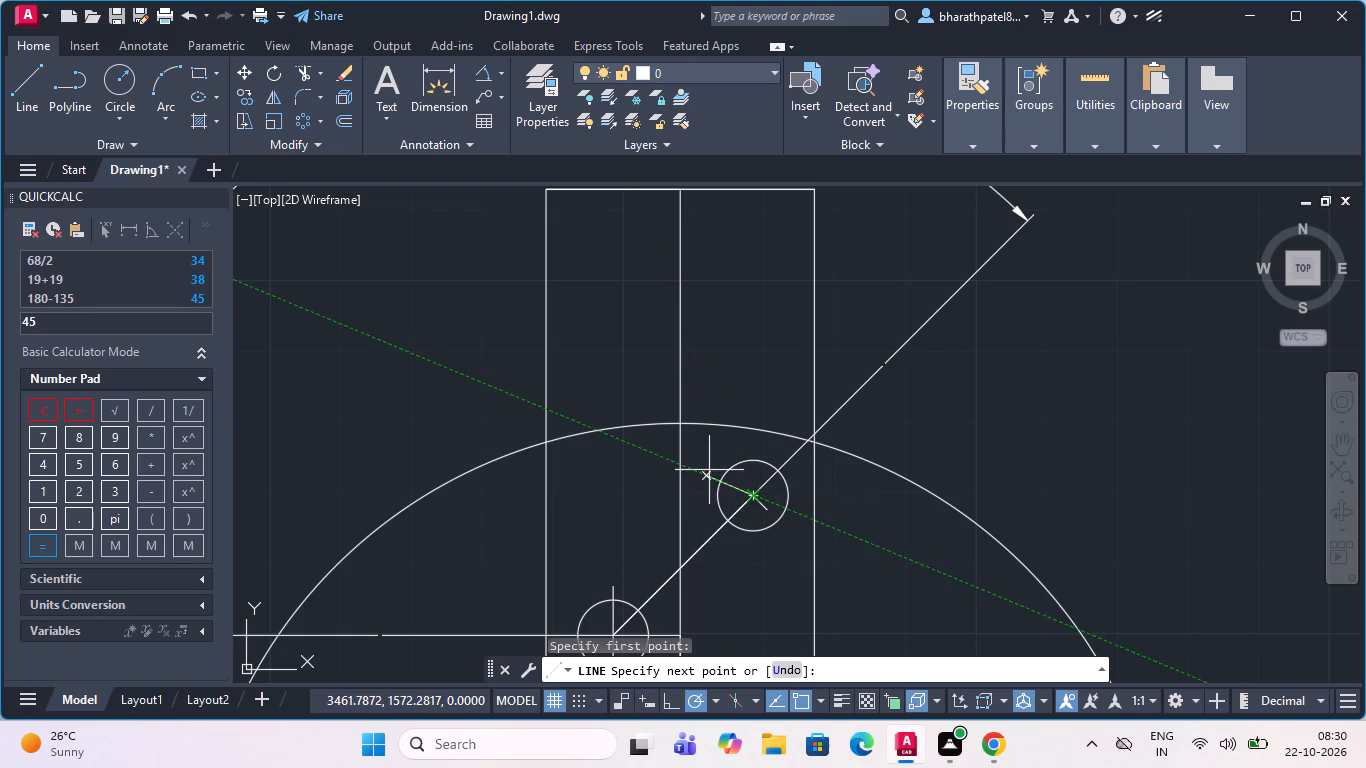
{"action": "left_click", "coordinate": [801, 522]}
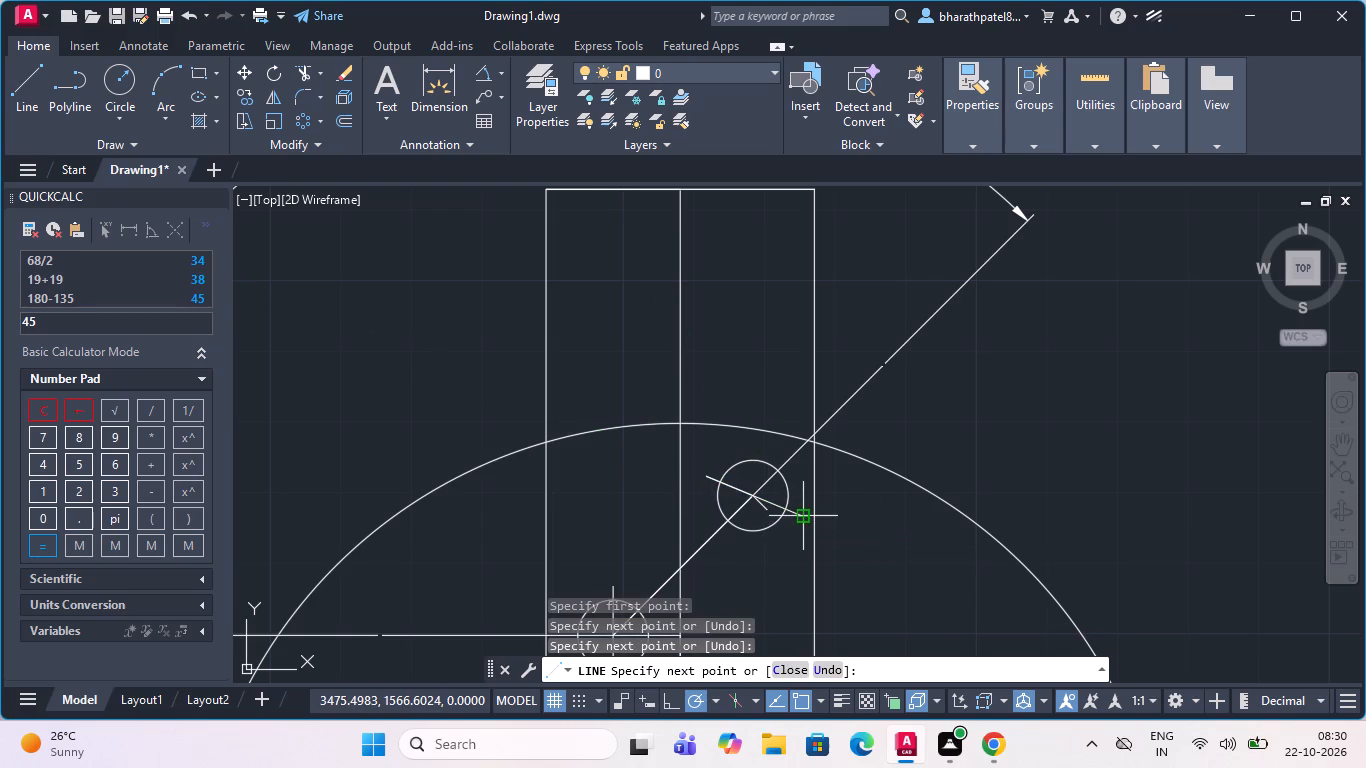
{"action": "scroll", "coordinate": [802, 520], "scroll_direction": "down", "scroll_amount": 1}
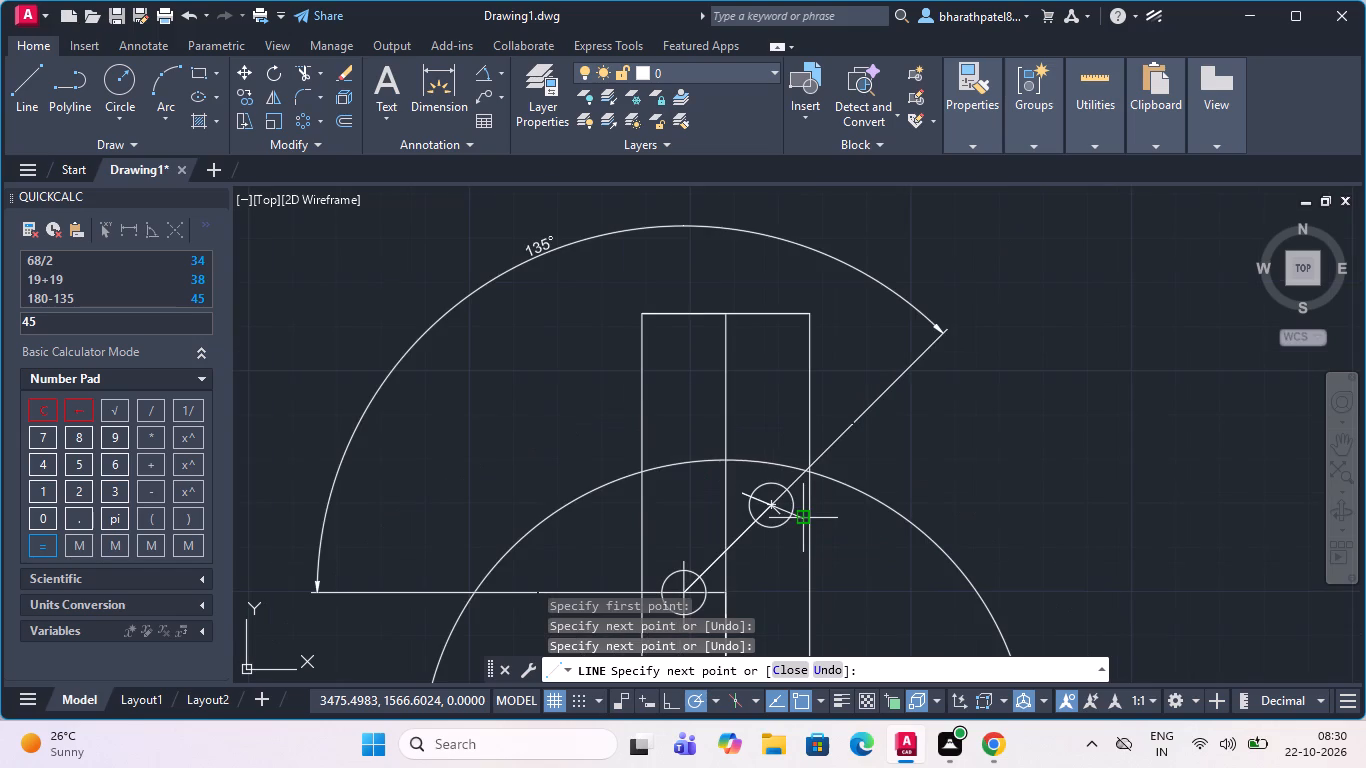
{"action": "key", "text": "Escape"}
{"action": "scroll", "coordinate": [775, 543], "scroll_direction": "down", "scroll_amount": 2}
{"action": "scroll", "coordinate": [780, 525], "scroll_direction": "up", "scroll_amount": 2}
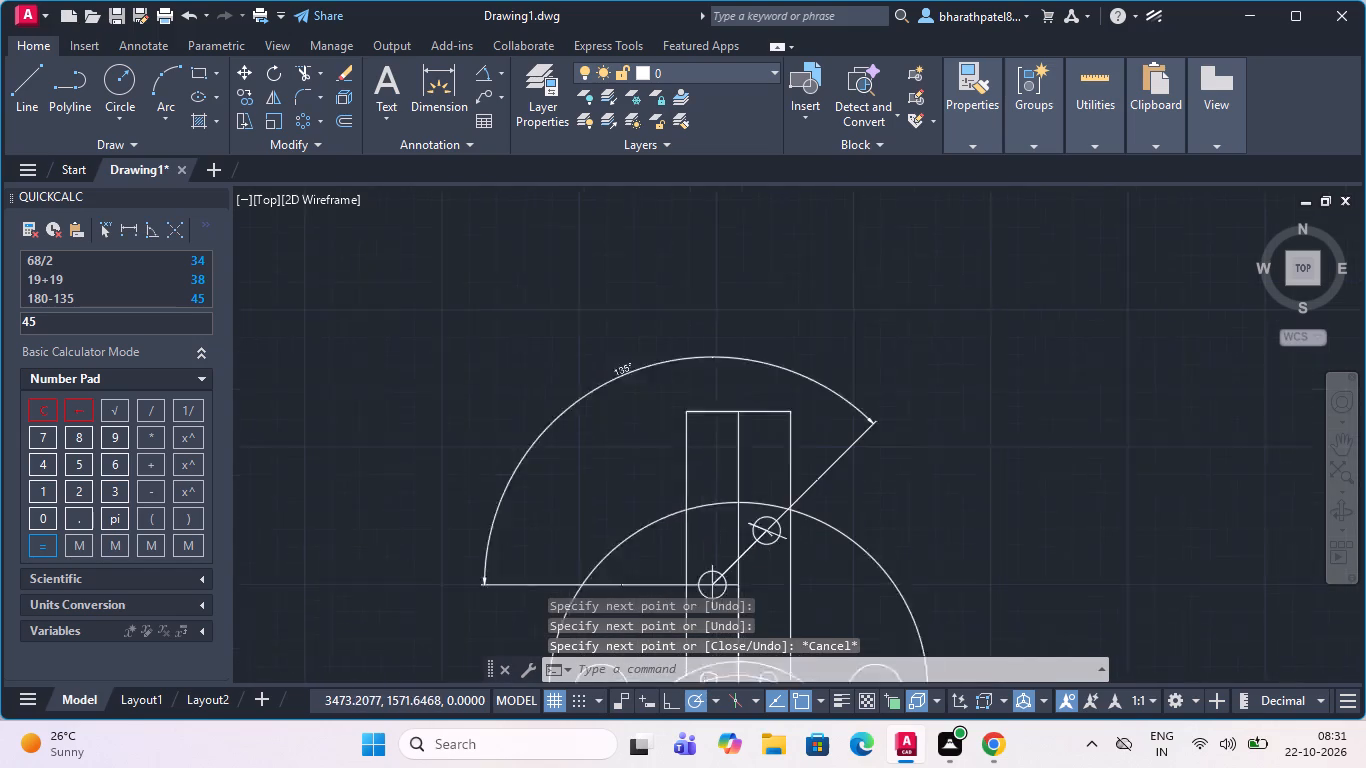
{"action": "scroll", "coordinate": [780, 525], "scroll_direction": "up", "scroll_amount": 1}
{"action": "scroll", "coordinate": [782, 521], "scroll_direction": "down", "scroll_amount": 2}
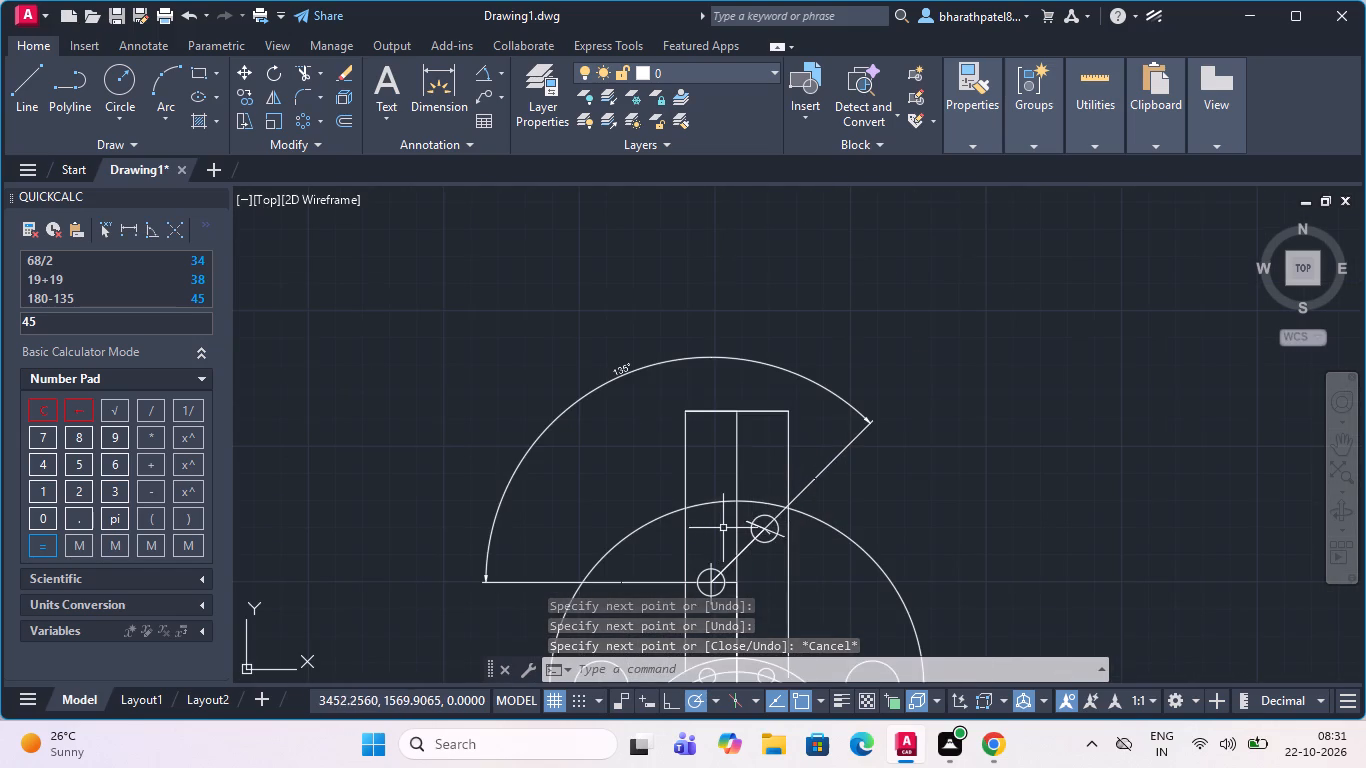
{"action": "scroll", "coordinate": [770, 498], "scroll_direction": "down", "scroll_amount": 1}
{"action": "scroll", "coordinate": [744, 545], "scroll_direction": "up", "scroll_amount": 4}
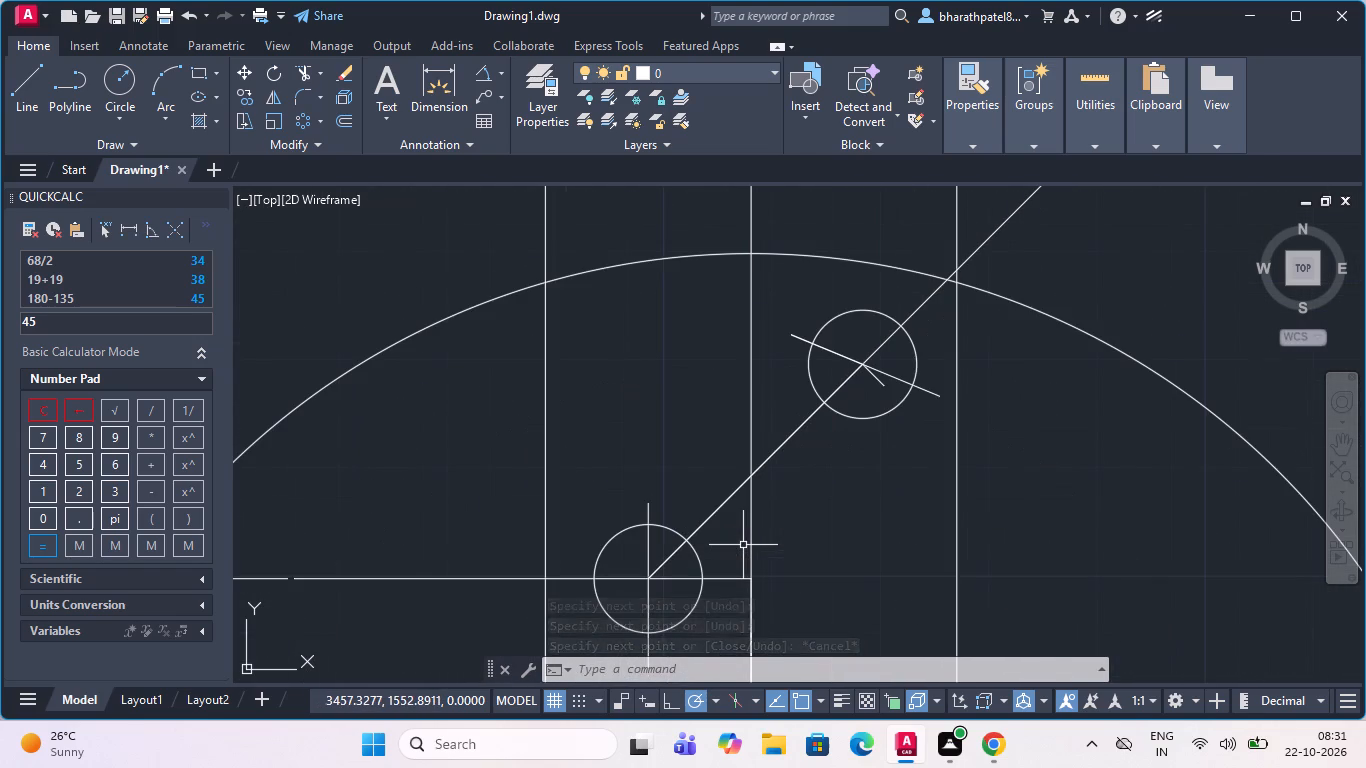
Draw a line through the lower radius-5 circle's centre at 135°, perpendicular to the 45° line, extending past the circle on both sides.
{"action": "left_click", "coordinate": [26, 94]}
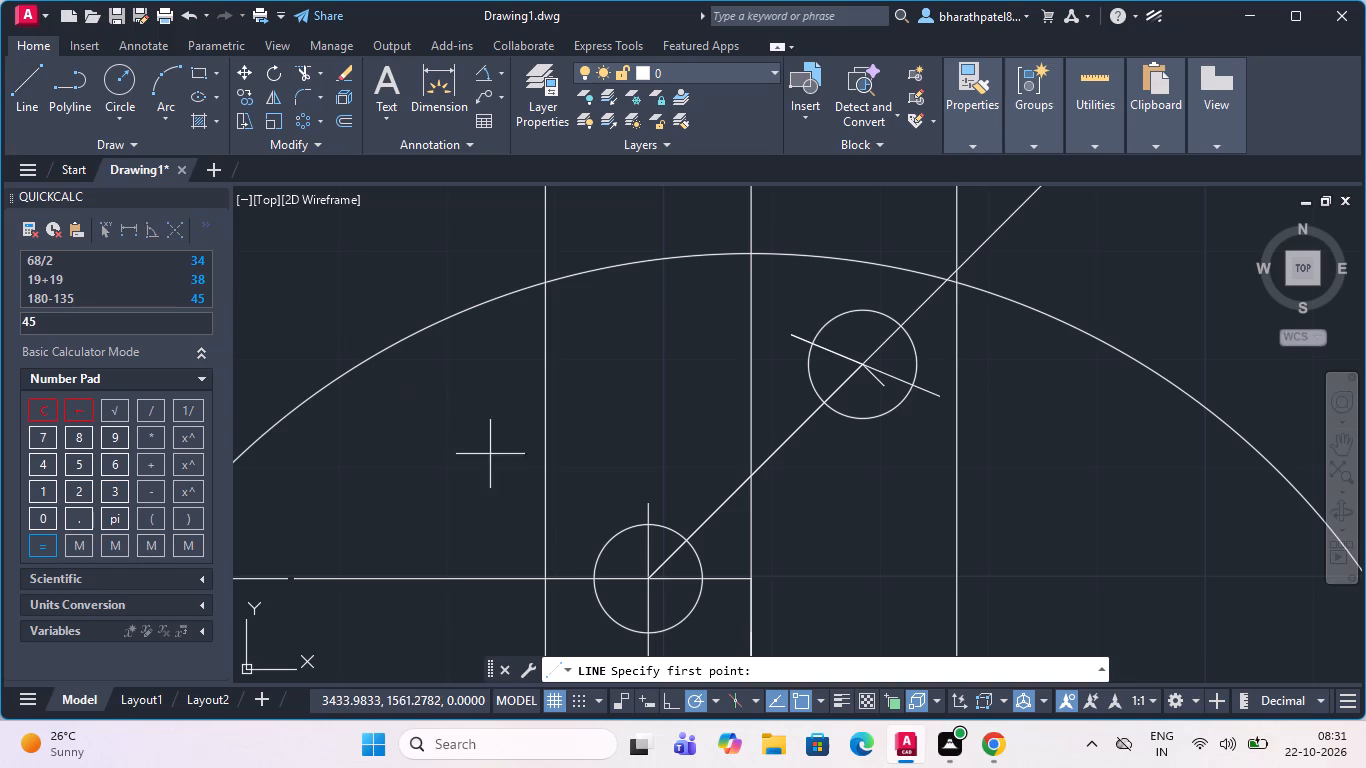
{"action": "left_click", "coordinate": [651, 583]}
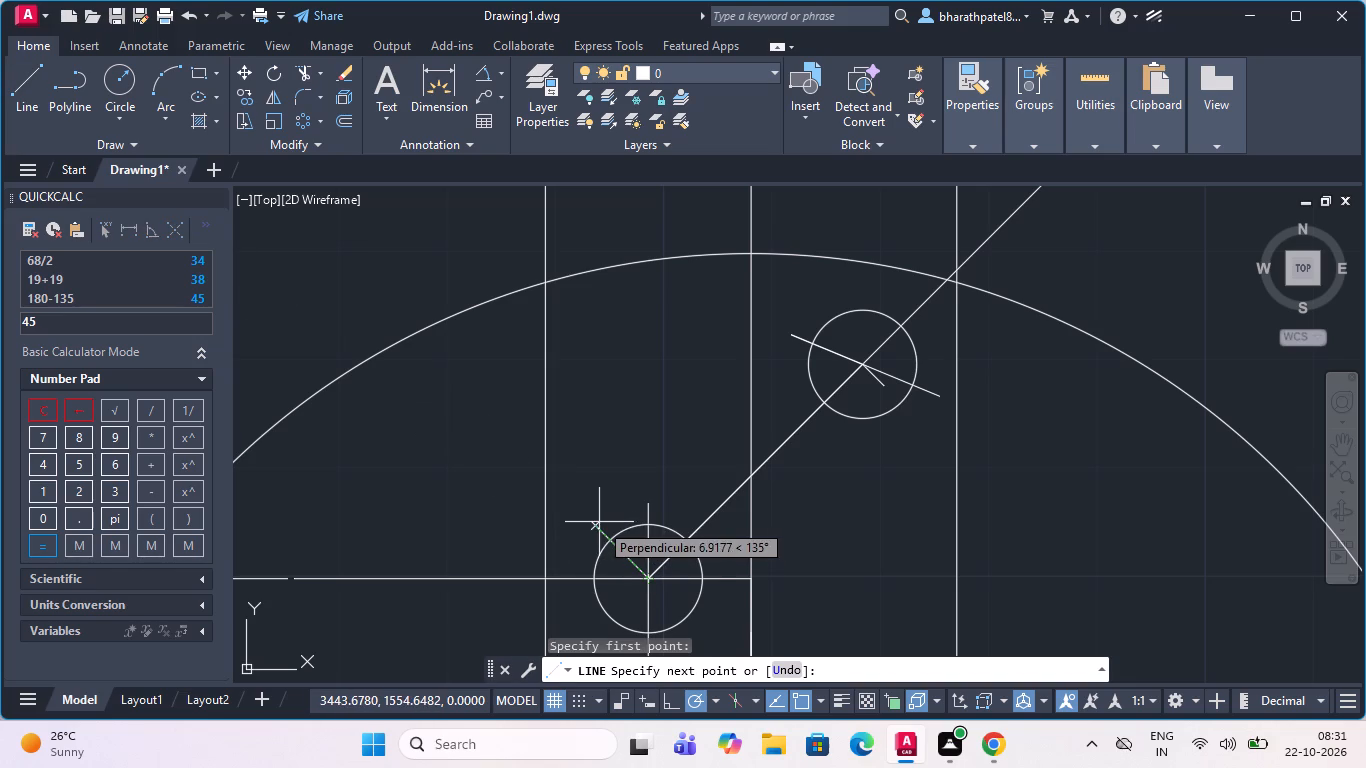
{"action": "left_click", "coordinate": [599, 522]}
{"action": "scroll", "coordinate": [700, 572], "scroll_direction": "down", "scroll_amount": 2}
{"action": "scroll", "coordinate": [700, 591], "scroll_direction": "up", "scroll_amount": 1}
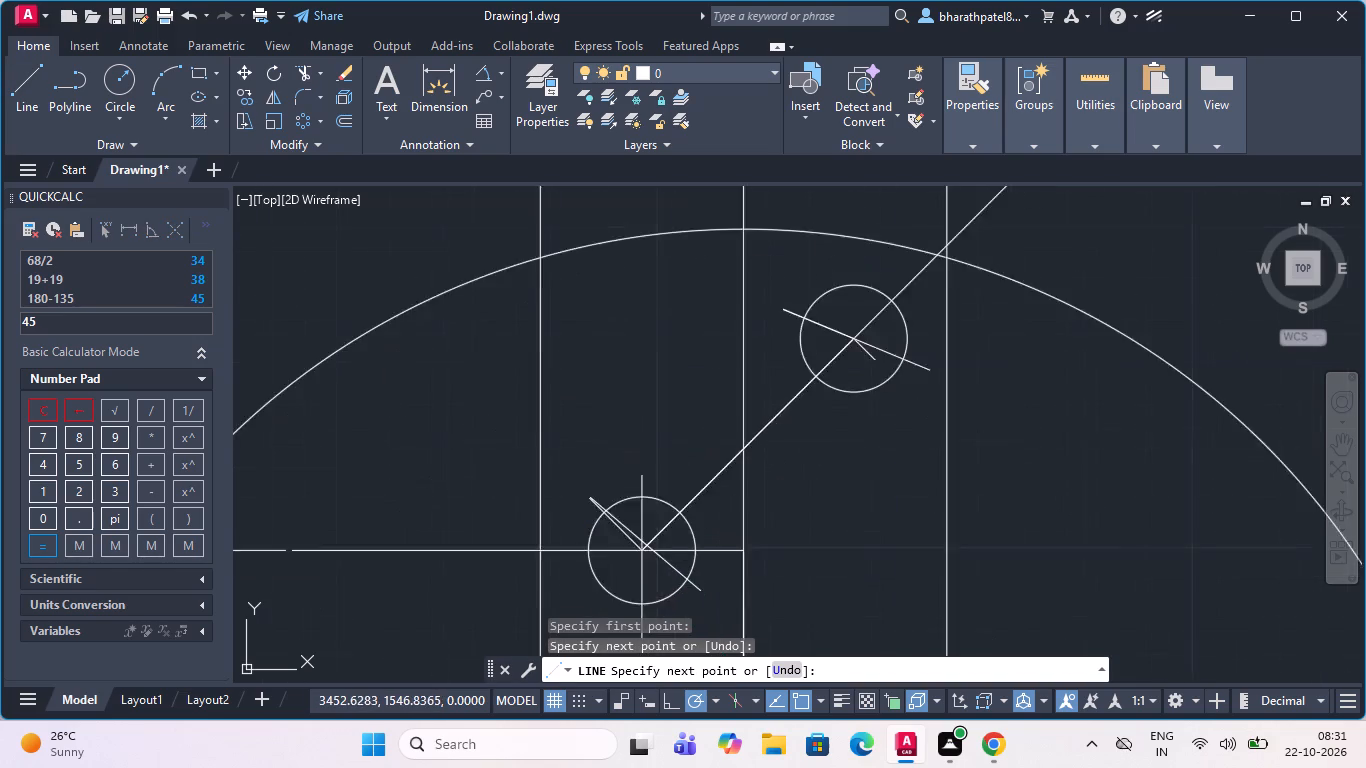
{"action": "scroll", "coordinate": [700, 591], "scroll_direction": "up", "scroll_amount": 2}
{"action": "left_click", "coordinate": [696, 612]}
{"action": "key", "text": "Escape"}
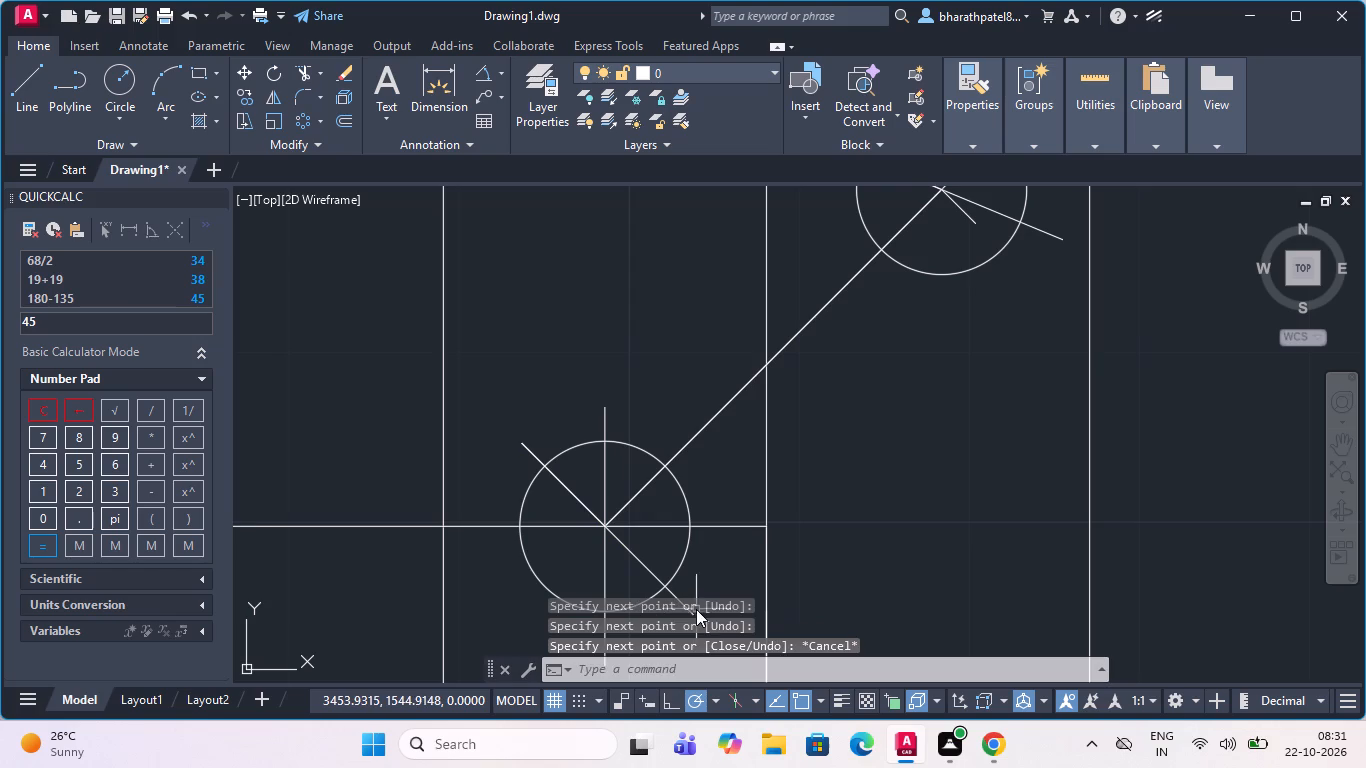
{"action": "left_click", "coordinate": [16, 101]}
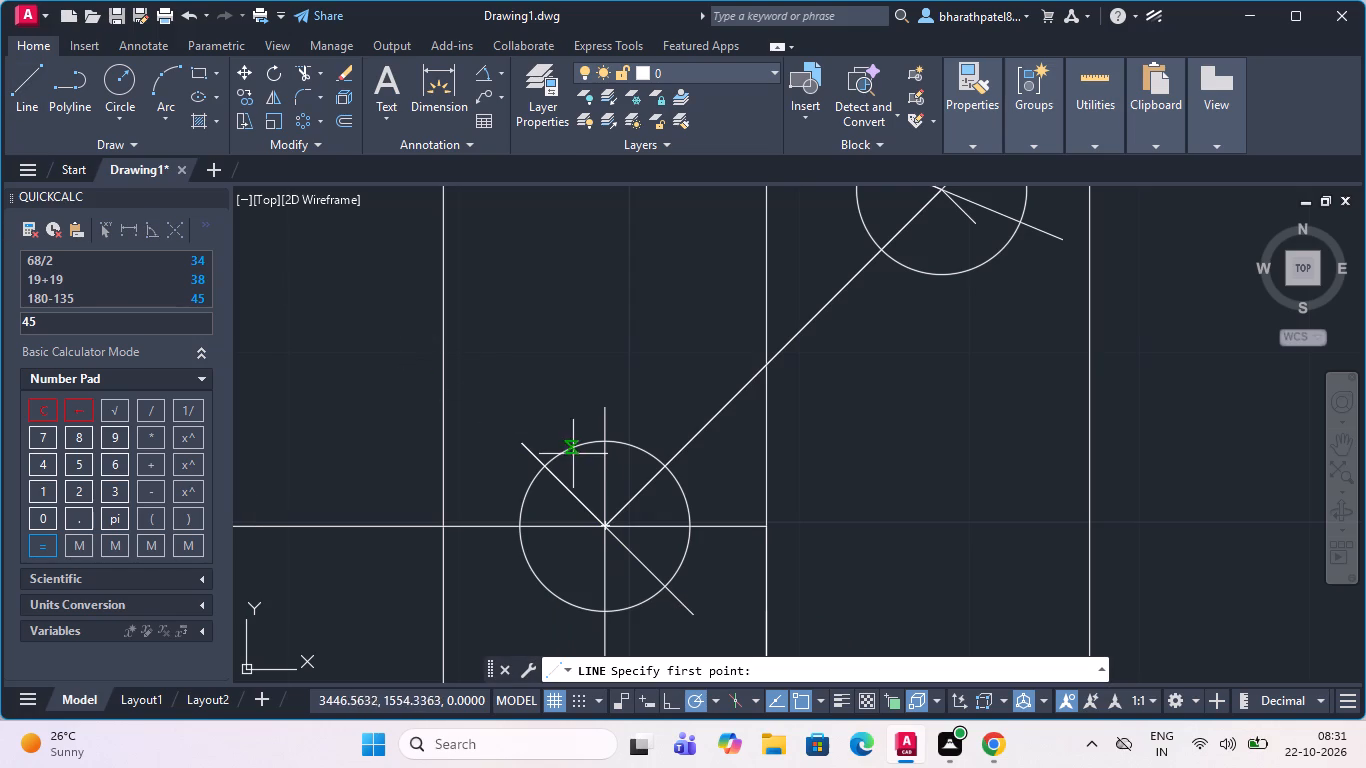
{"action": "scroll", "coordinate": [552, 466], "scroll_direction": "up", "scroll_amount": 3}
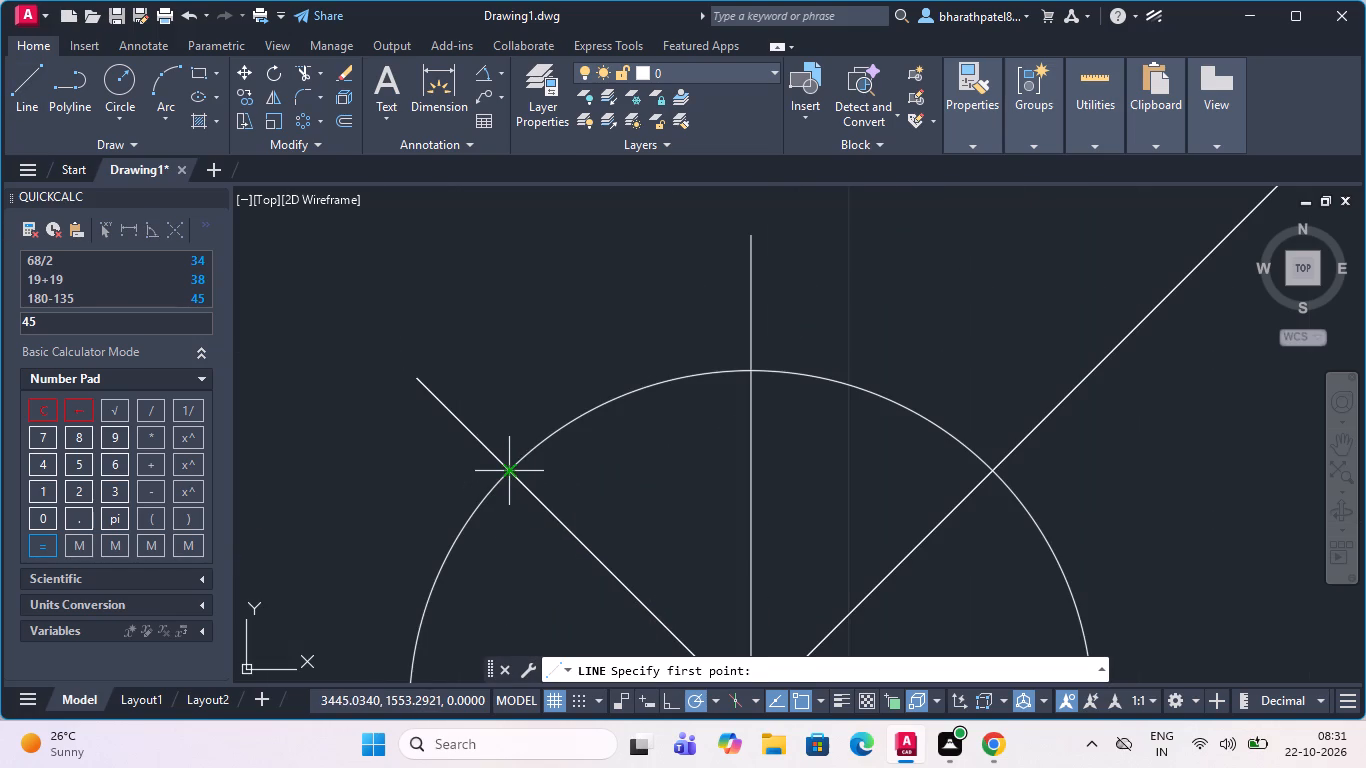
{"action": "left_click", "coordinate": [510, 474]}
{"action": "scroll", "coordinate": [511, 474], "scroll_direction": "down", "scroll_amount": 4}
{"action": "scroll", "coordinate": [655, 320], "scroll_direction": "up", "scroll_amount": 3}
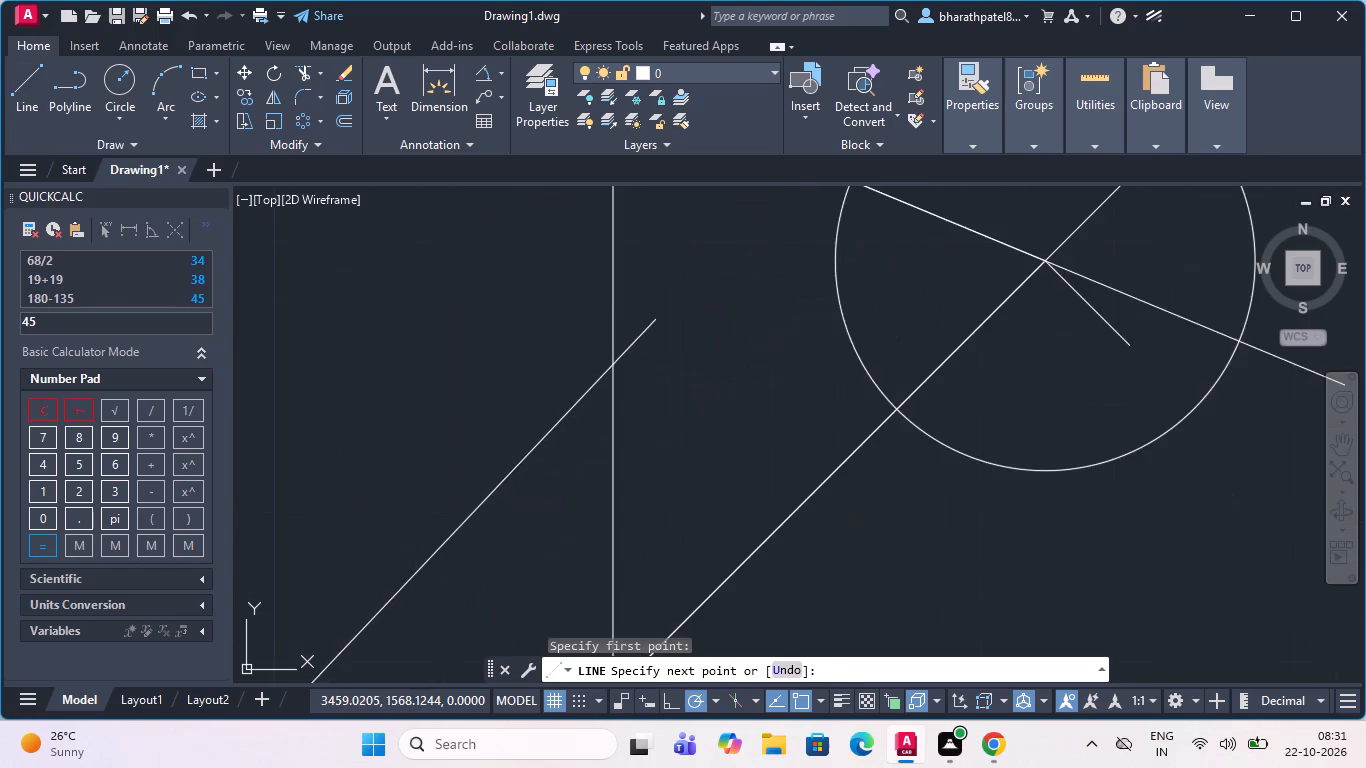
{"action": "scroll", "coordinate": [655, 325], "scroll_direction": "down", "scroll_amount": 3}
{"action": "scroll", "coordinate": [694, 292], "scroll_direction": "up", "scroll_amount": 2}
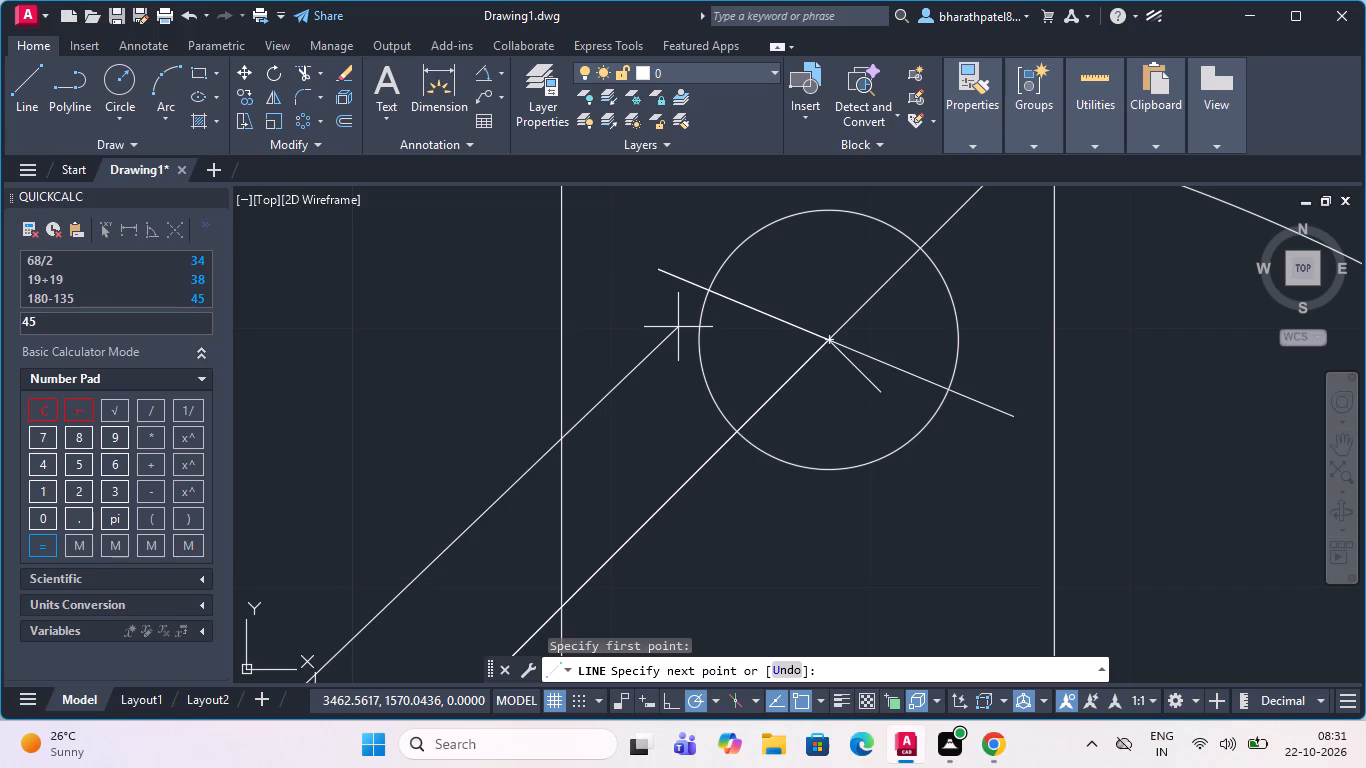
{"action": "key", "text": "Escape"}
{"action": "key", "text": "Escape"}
Delete both segments of the 158° line through the upper radius-5 circle.
{"action": "left_click", "coordinate": [690, 284]}
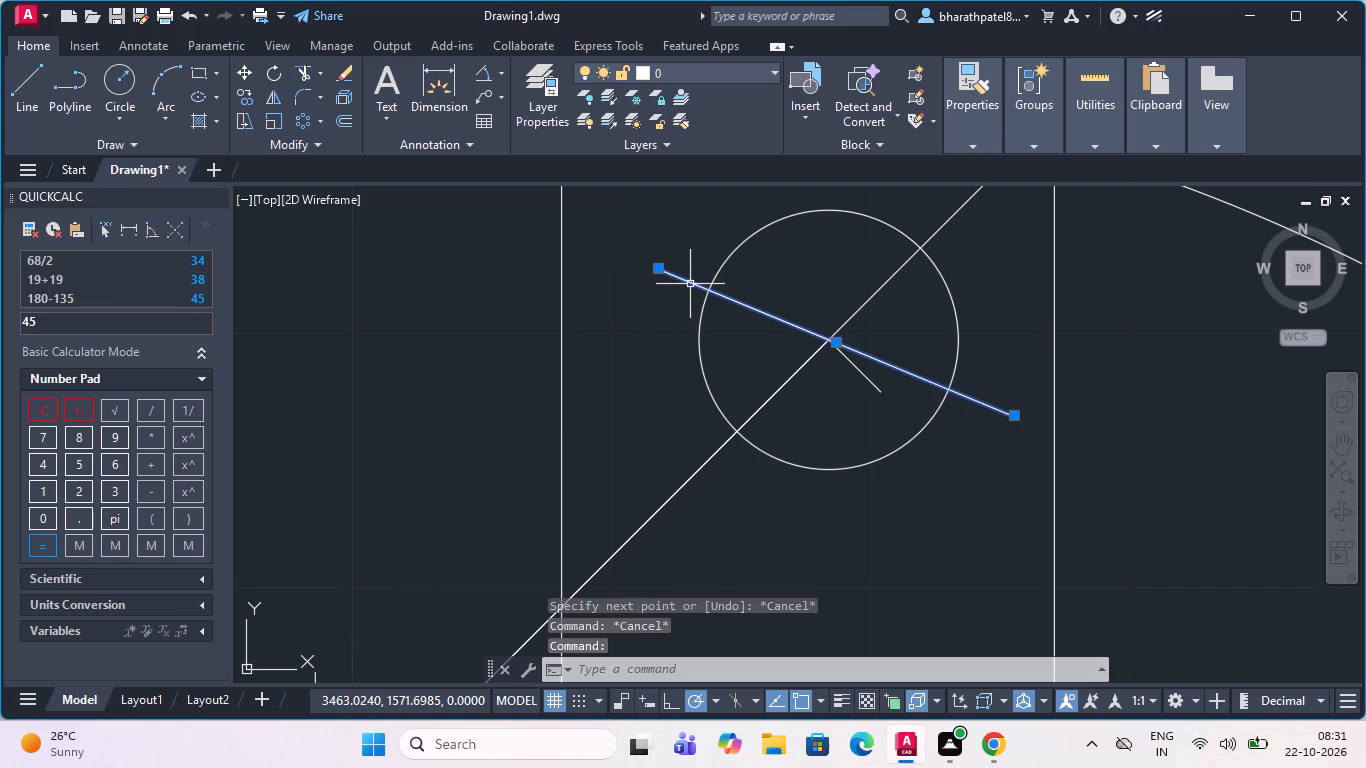
{"action": "key", "text": "Delete"}
{"action": "left_click", "coordinate": [690, 281]}
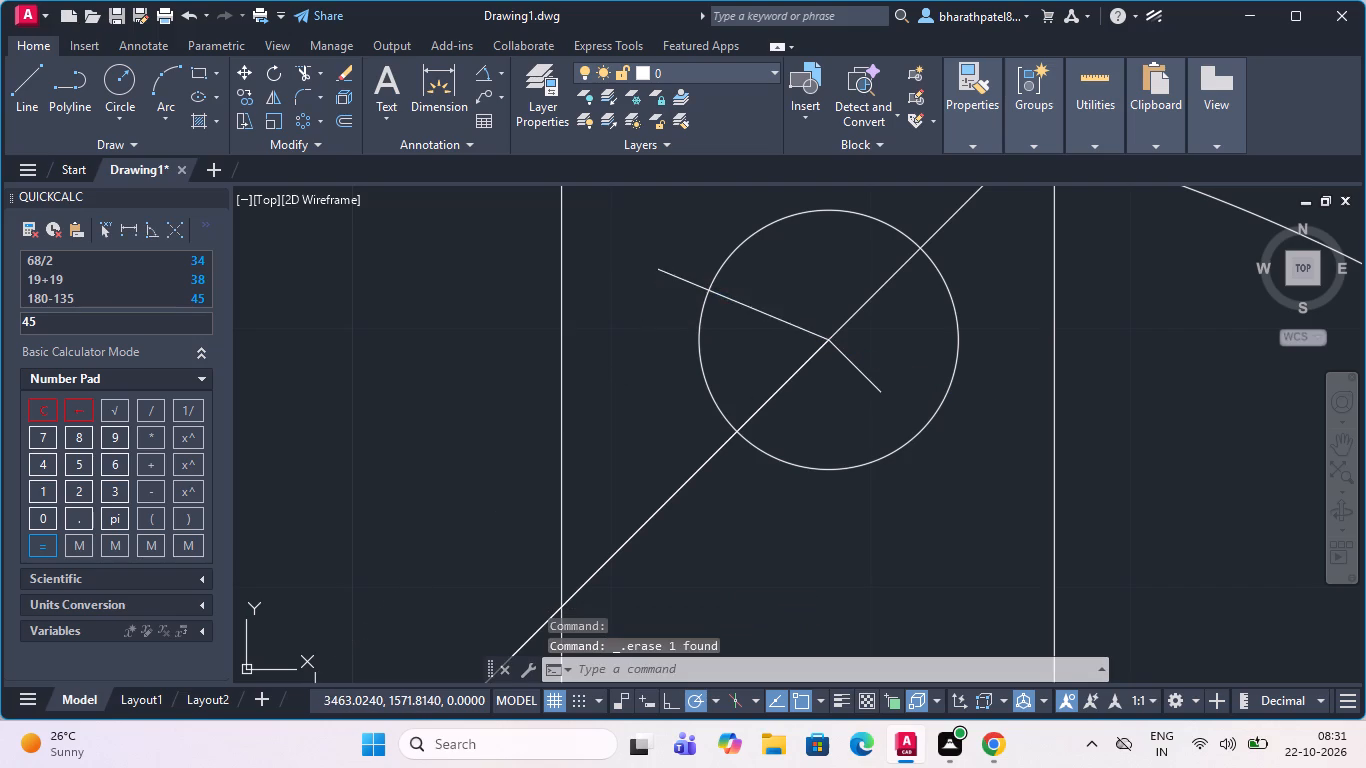
{"action": "key", "text": "Delete"}
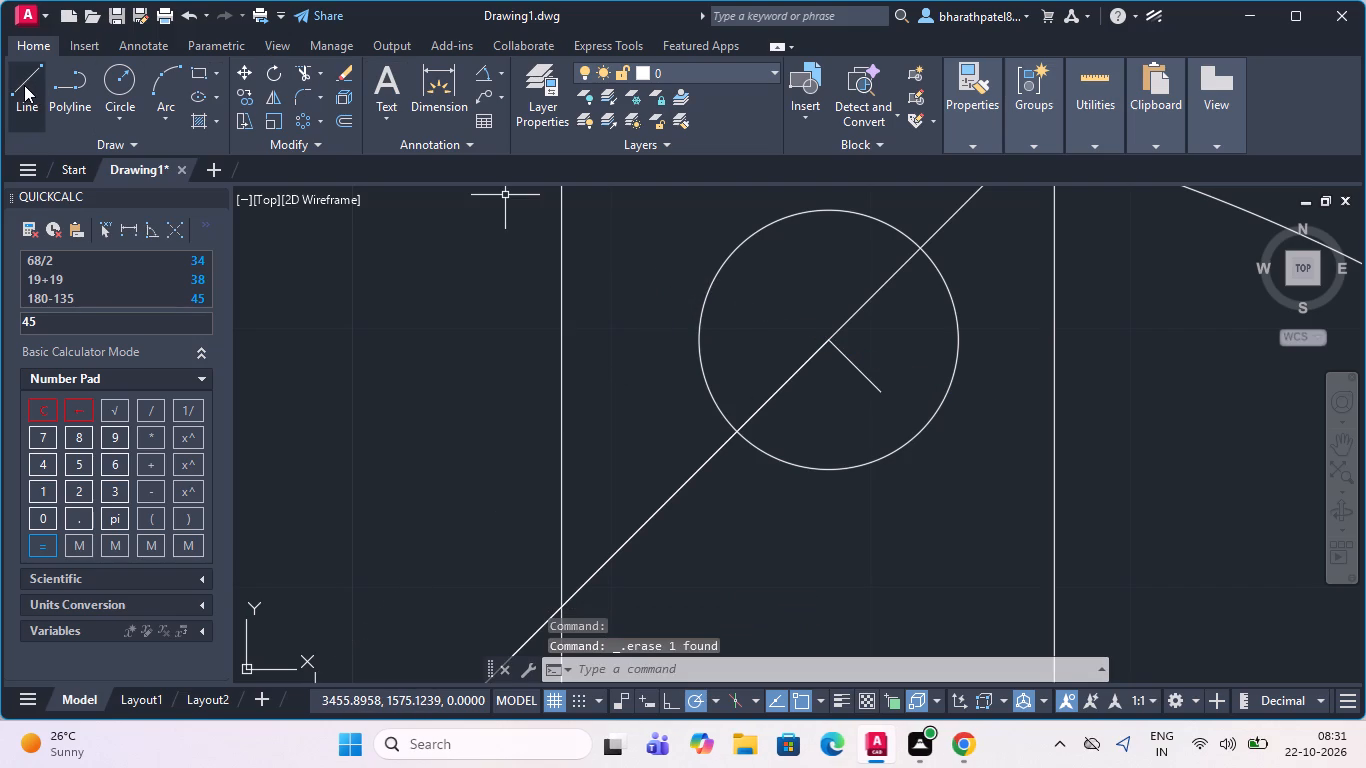
Draw a line through the upper radius-5 circle's centre at 135°, extending past the circle on both sides.
{"action": "left_click", "coordinate": [27, 80]}
{"action": "left_click", "coordinate": [832, 337]}
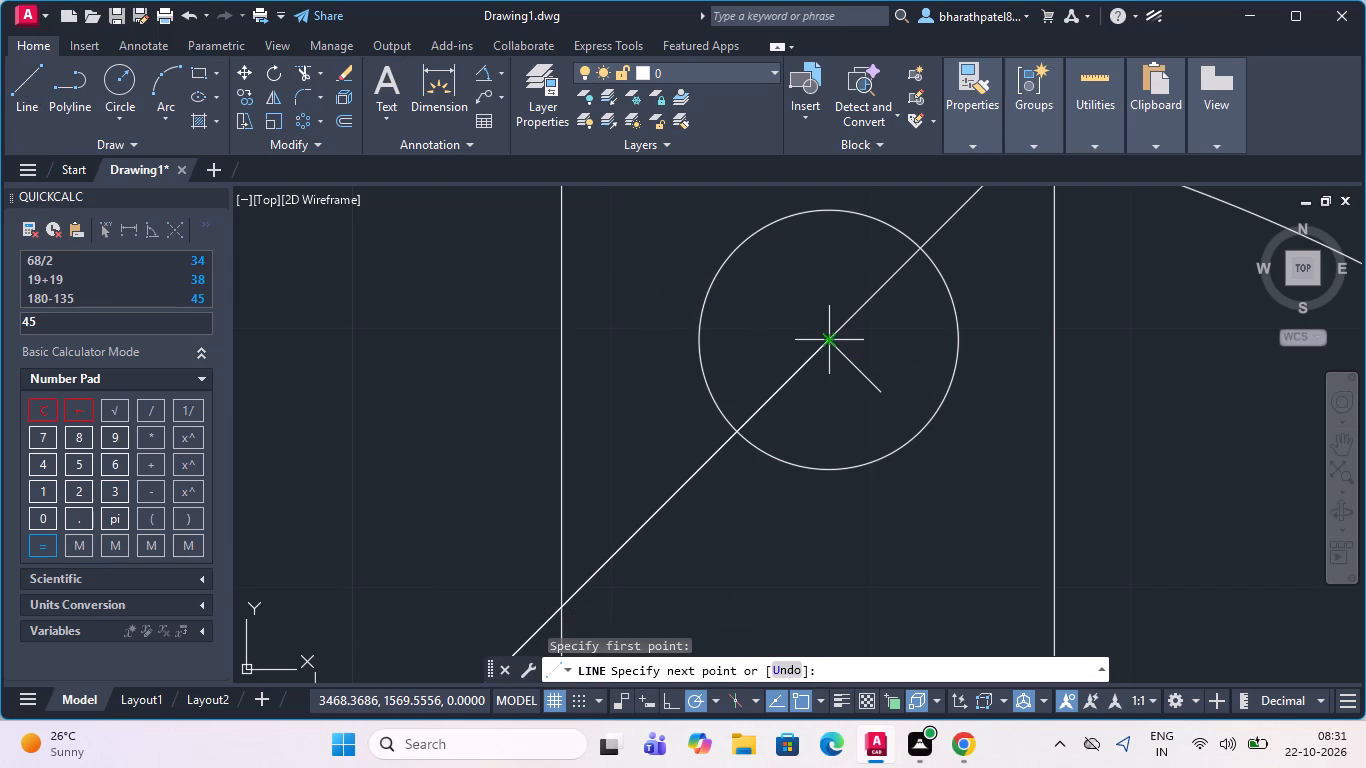
{"action": "left_click", "coordinate": [946, 445]}
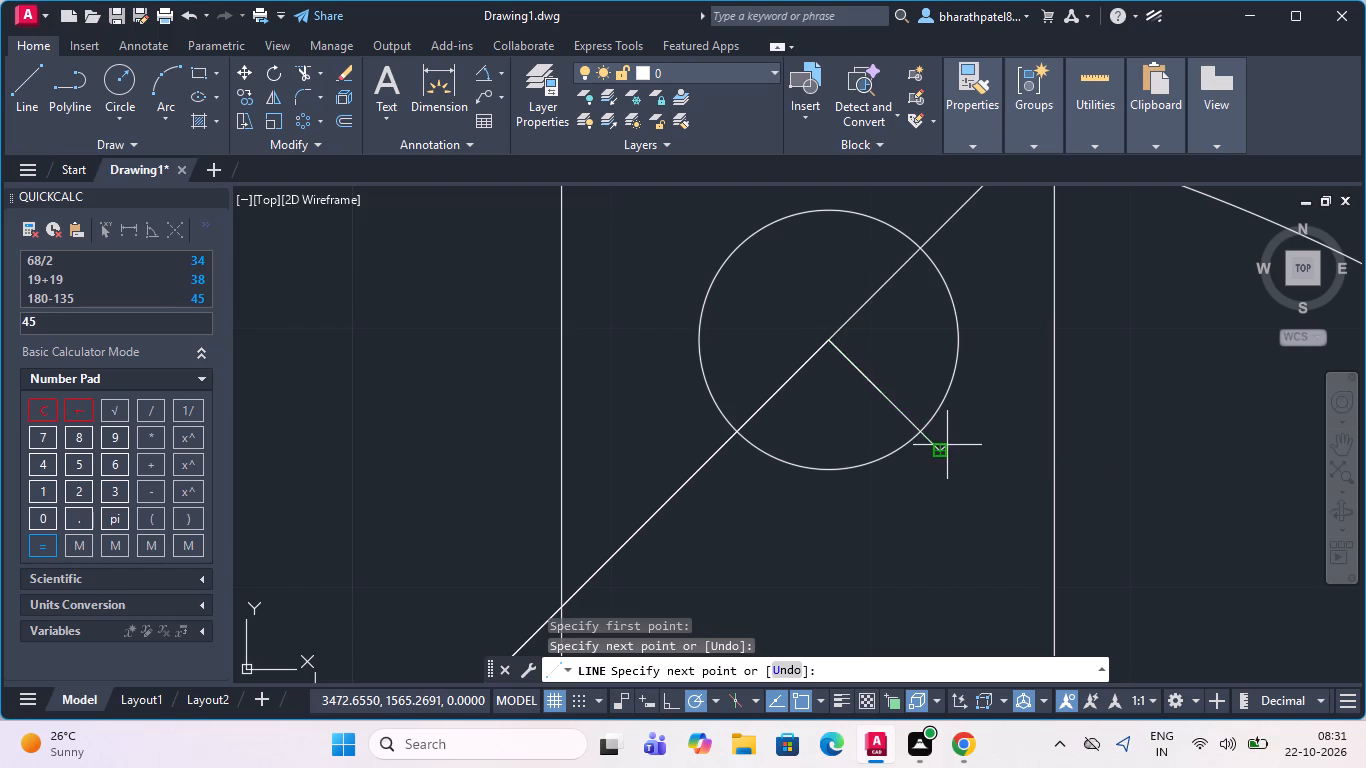
{"action": "left_click", "coordinate": [676, 195]}
{"action": "key", "text": "Escape"}
Draw the slot's upper-left side line between the two circles' intersections with their 135° perpendicular lines.
{"action": "scroll", "coordinate": [670, 333], "scroll_direction": "down", "scroll_amount": 3}
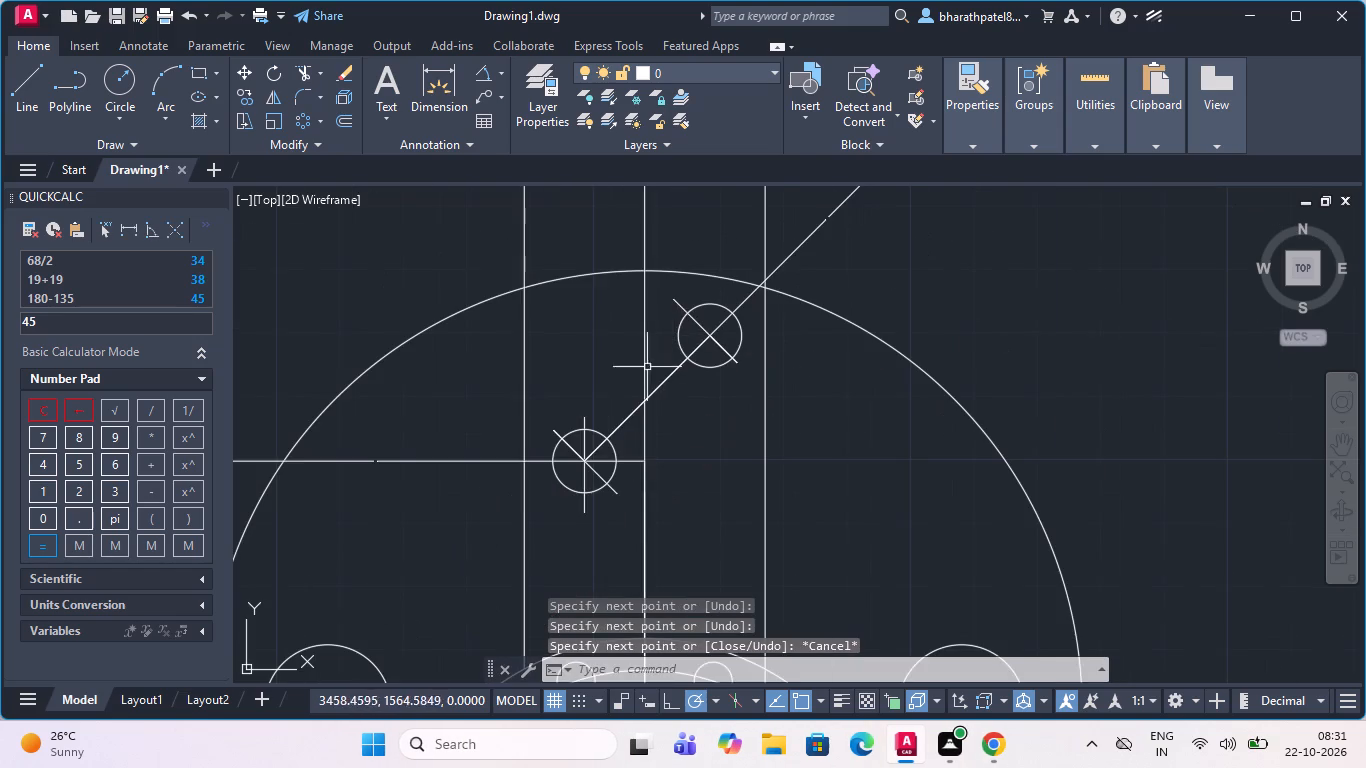
{"action": "scroll", "coordinate": [577, 457], "scroll_direction": "up", "scroll_amount": 2}
{"action": "left_click", "coordinate": [16, 75]}
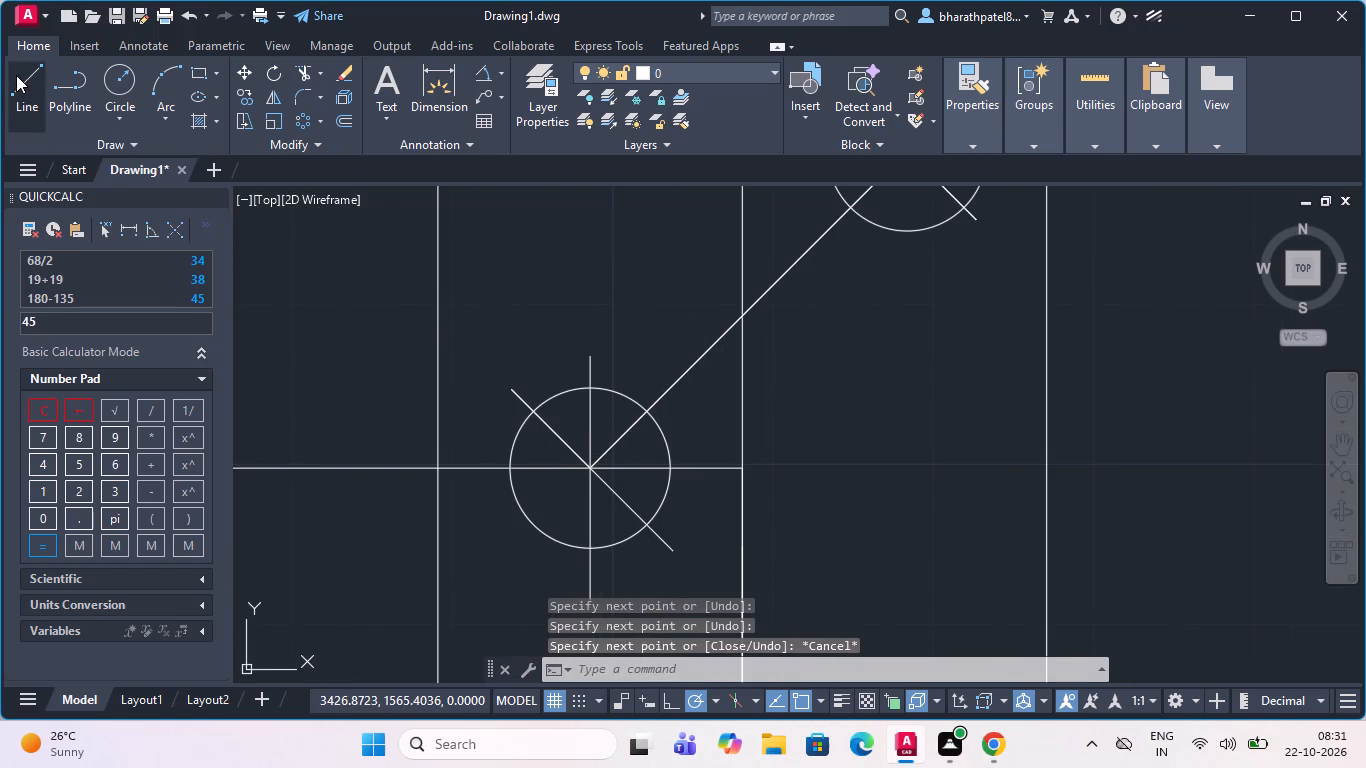
{"action": "scroll", "coordinate": [567, 388], "scroll_direction": "up", "scroll_amount": 3}
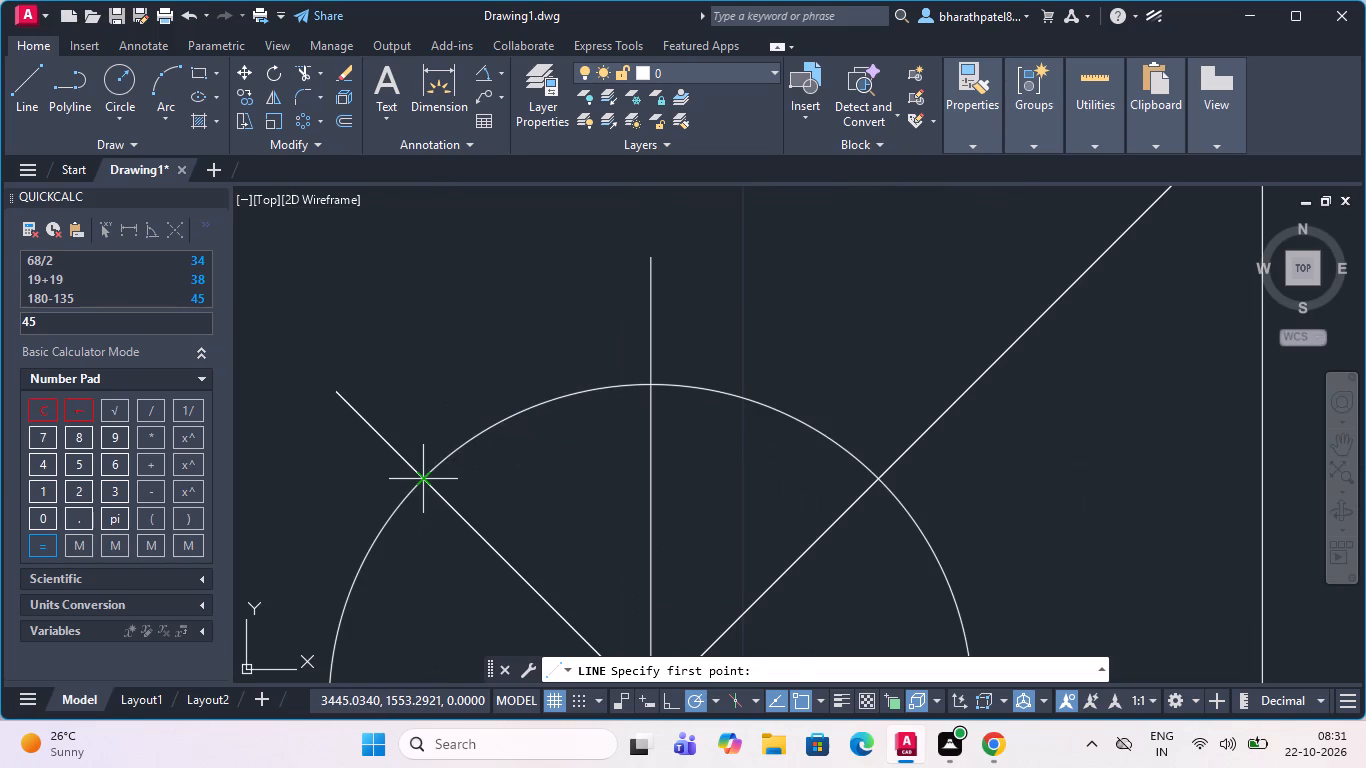
{"action": "left_click", "coordinate": [427, 472]}
{"action": "scroll", "coordinate": [427, 472], "scroll_direction": "down", "scroll_amount": 4}
{"action": "scroll", "coordinate": [638, 281], "scroll_direction": "up", "scroll_amount": 3}
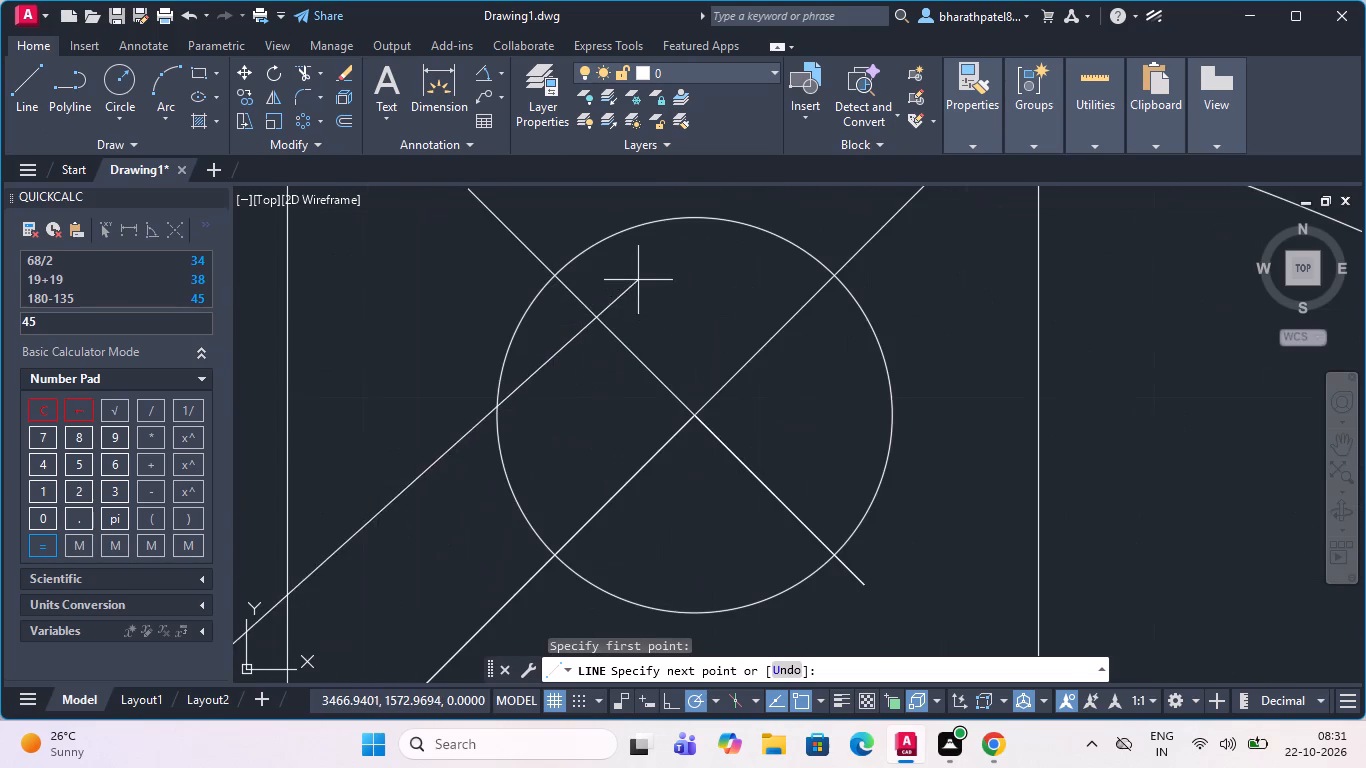
{"action": "scroll", "coordinate": [552, 272], "scroll_direction": "up", "scroll_amount": 3}
{"action": "left_click", "coordinate": [556, 291]}
{"action": "scroll", "coordinate": [557, 291], "scroll_direction": "down", "scroll_amount": 4}
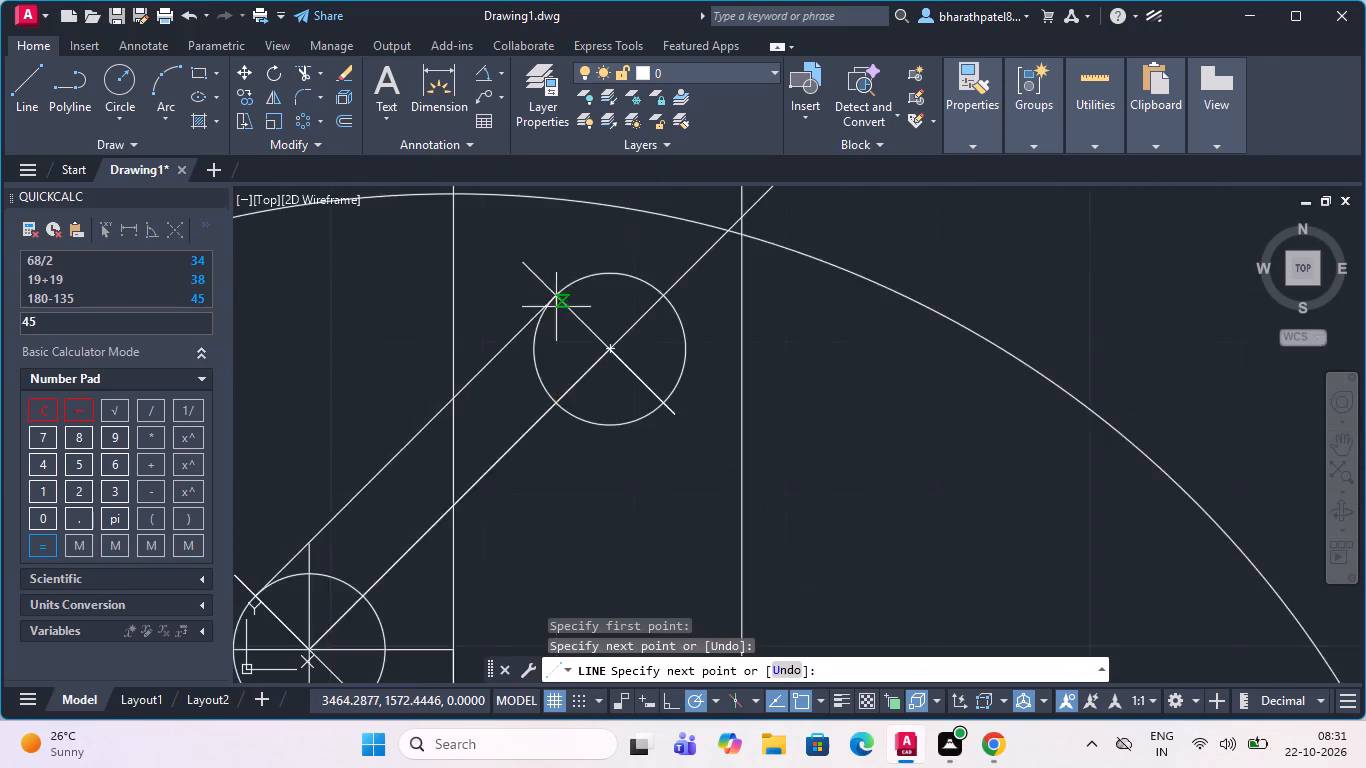
{"action": "scroll", "coordinate": [557, 319], "scroll_direction": "down", "scroll_amount": 3}
{"action": "key", "text": "Escape"}
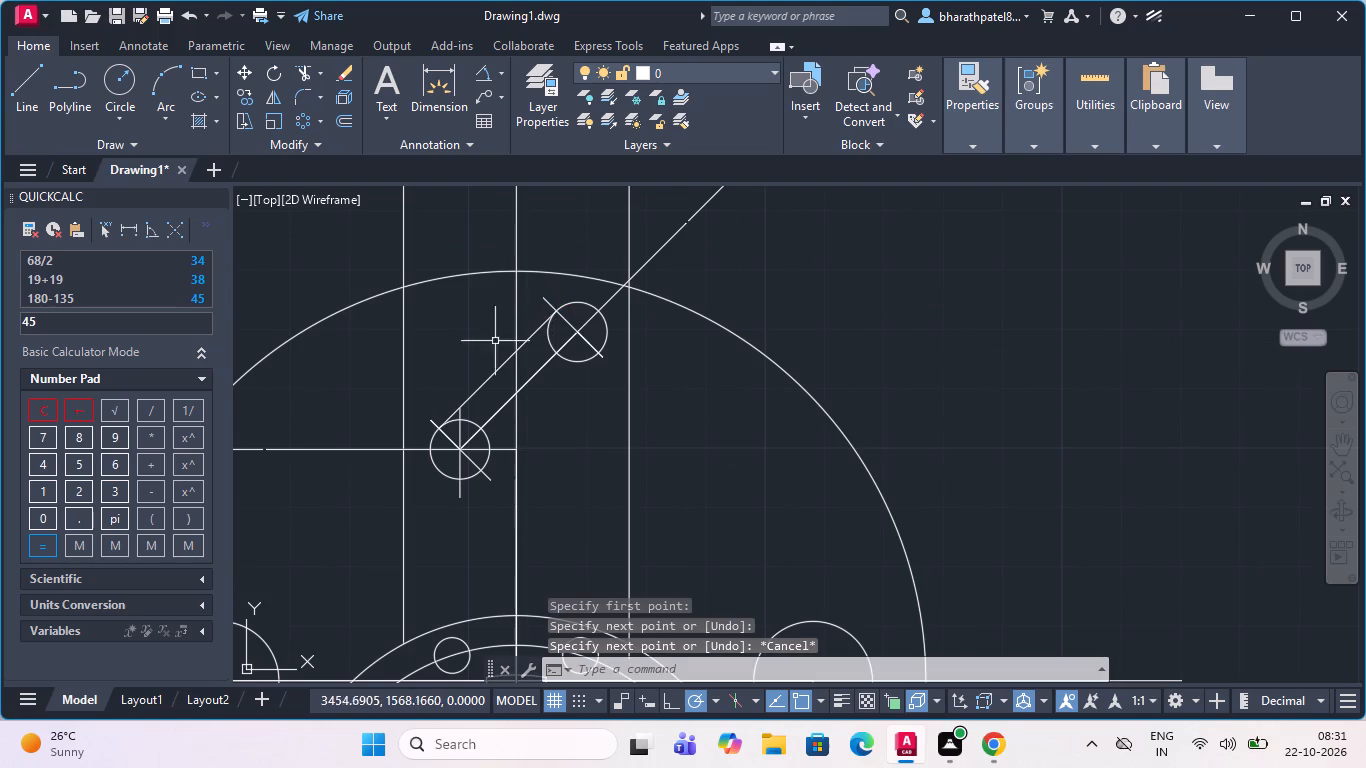
Draw the slot's lower-right side line between the two circles' intersections with their 135° perpendicular lines.
{"action": "left_click", "coordinate": [31, 86]}
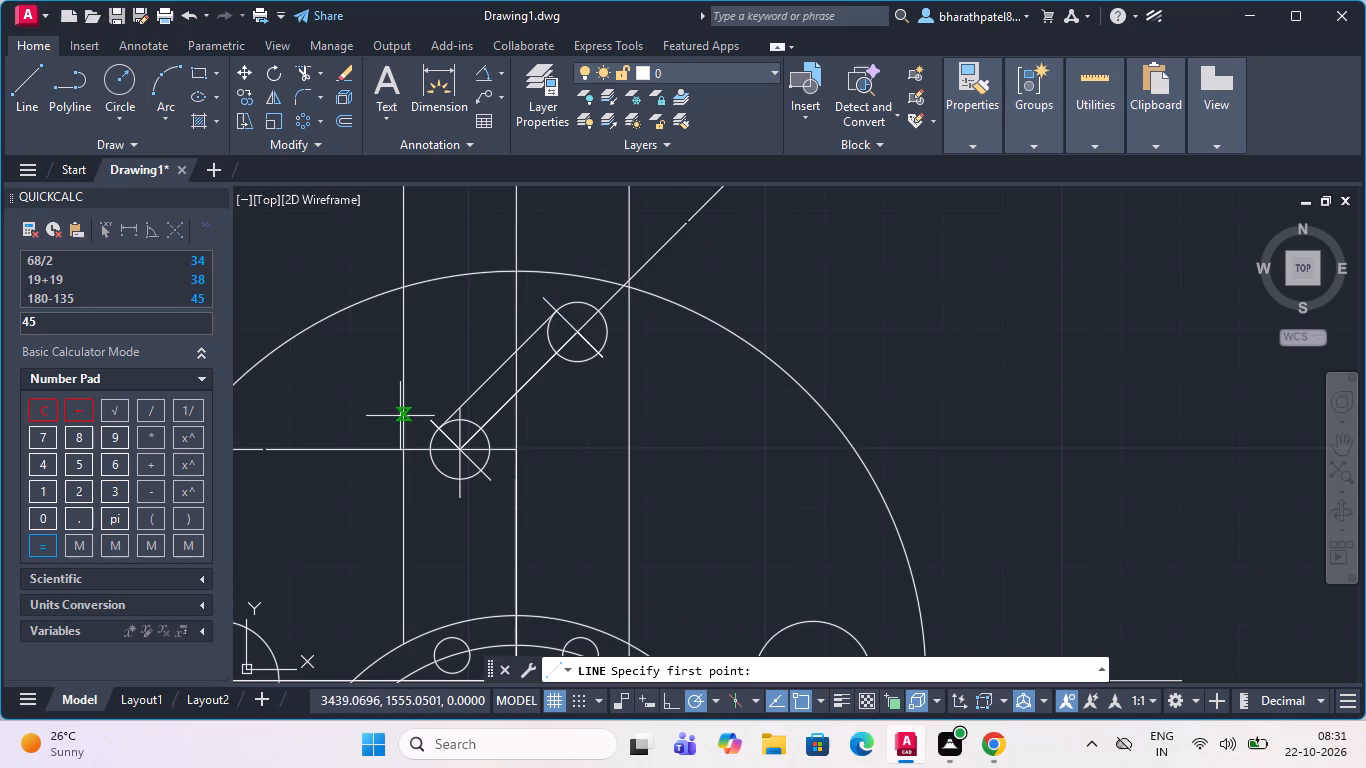
{"action": "scroll", "coordinate": [437, 447], "scroll_direction": "up", "scroll_amount": 2}
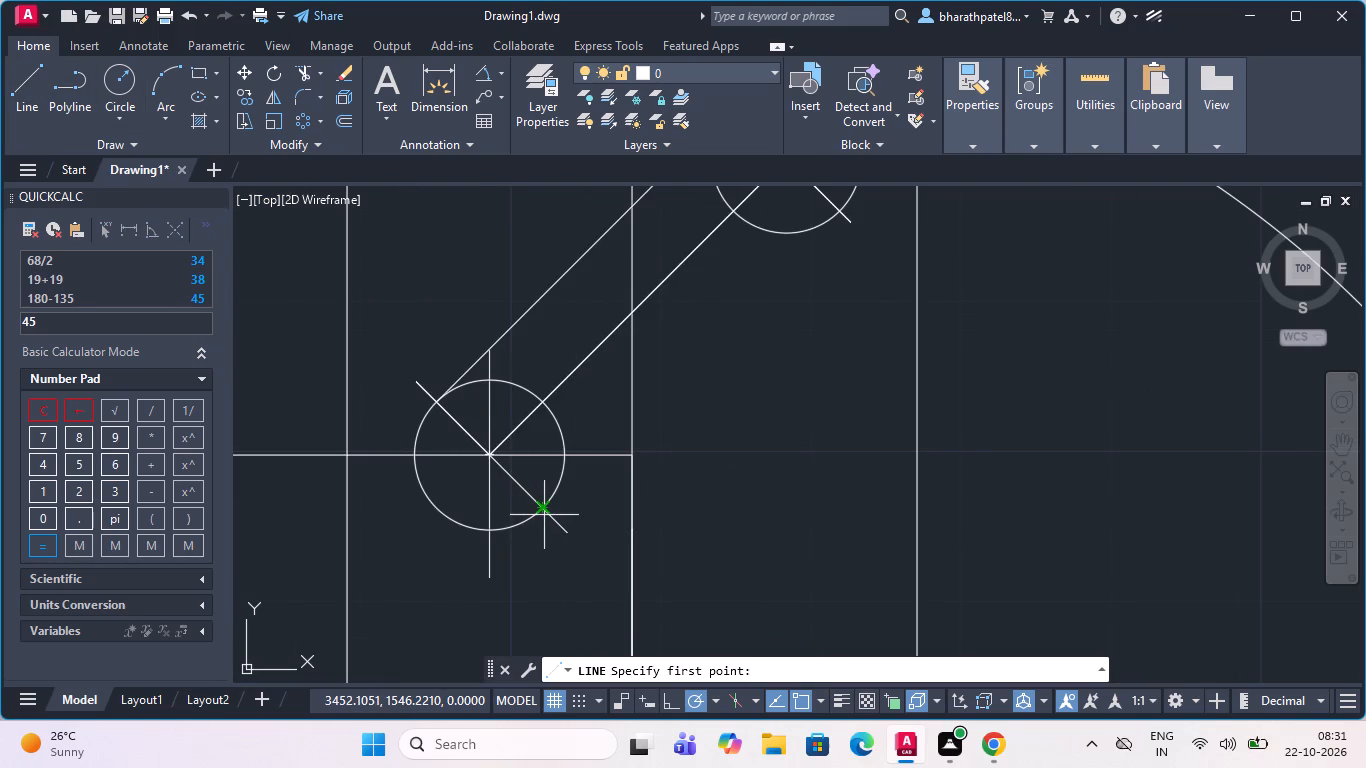
{"action": "left_click", "coordinate": [541, 511]}
{"action": "scroll", "coordinate": [540, 512], "scroll_direction": "down", "scroll_amount": 3}
{"action": "scroll", "coordinate": [595, 452], "scroll_direction": "up", "scroll_amount": 4}
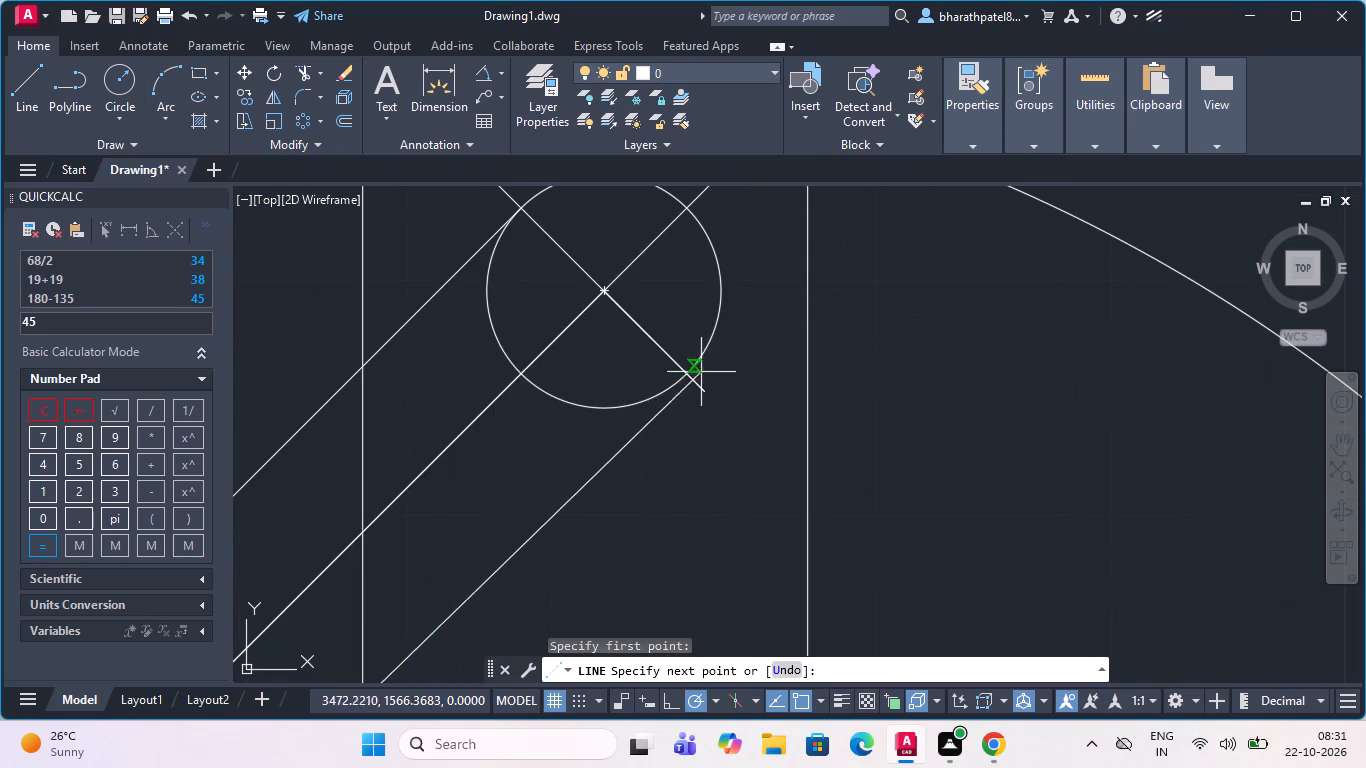
{"action": "scroll", "coordinate": [684, 371], "scroll_direction": "up", "scroll_amount": 3}
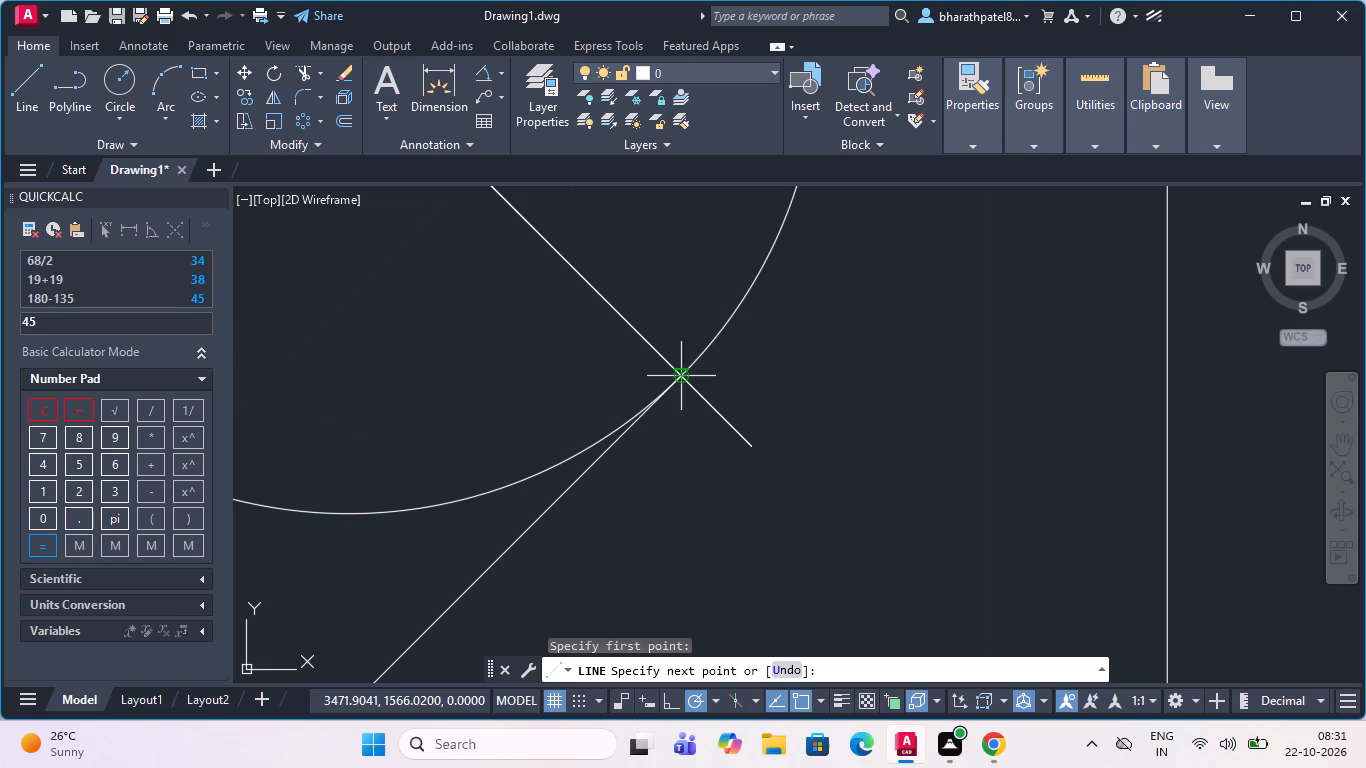
{"action": "left_click", "coordinate": [686, 370]}
{"action": "key", "text": "Escape"}
Trim the inner arcs of both radius-5 circles between the side lines to form the slot's rounded ends.
{"action": "scroll", "coordinate": [675, 420], "scroll_direction": "down", "scroll_amount": 5}
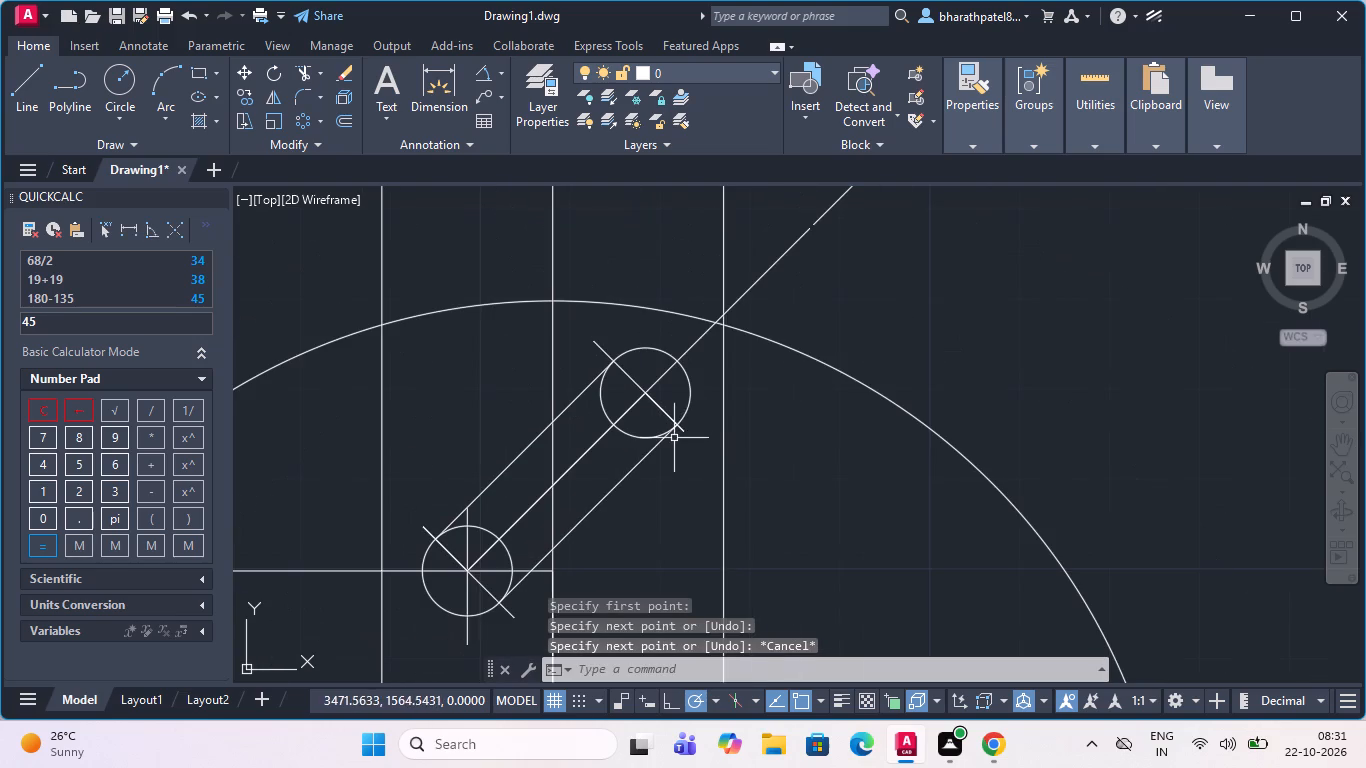
{"action": "left_click", "coordinate": [299, 72]}
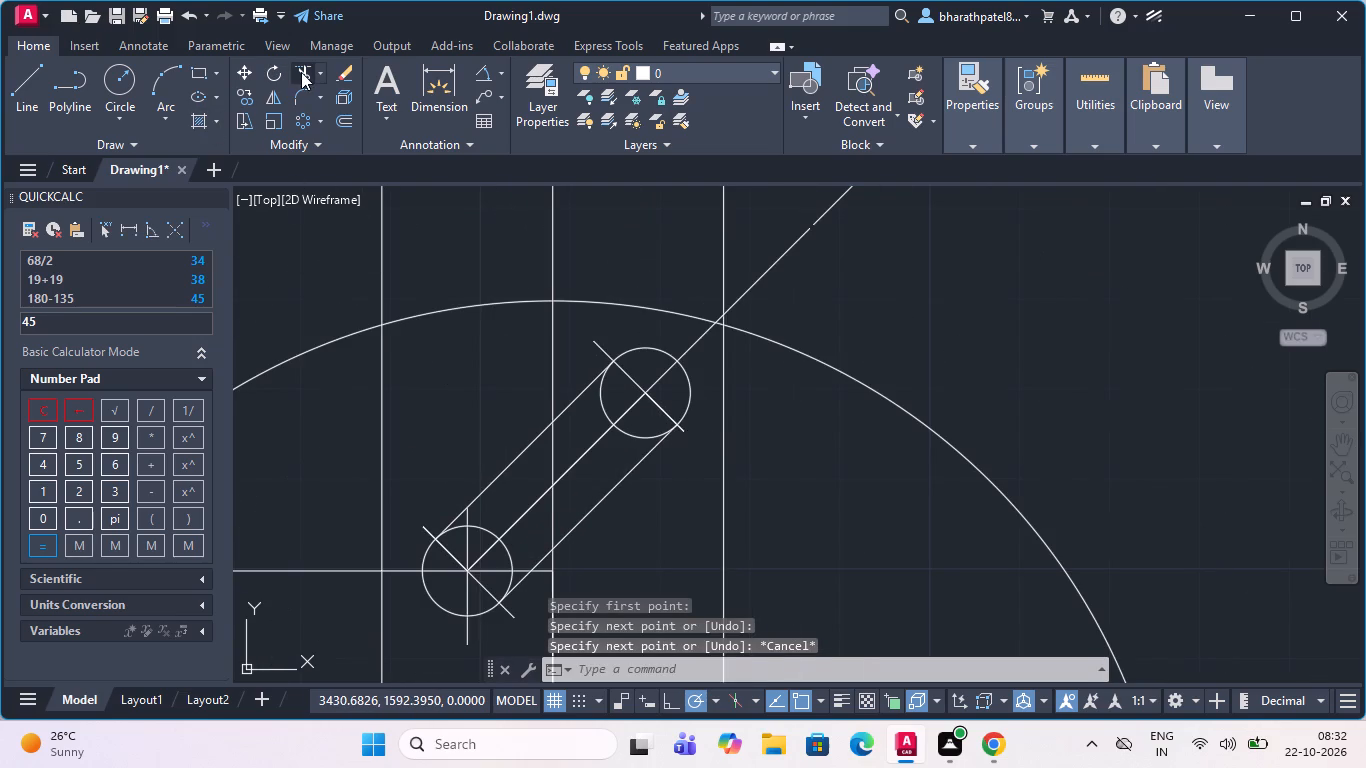
{"action": "left_click", "coordinate": [457, 529]}
{"action": "left_click", "coordinate": [484, 530]}
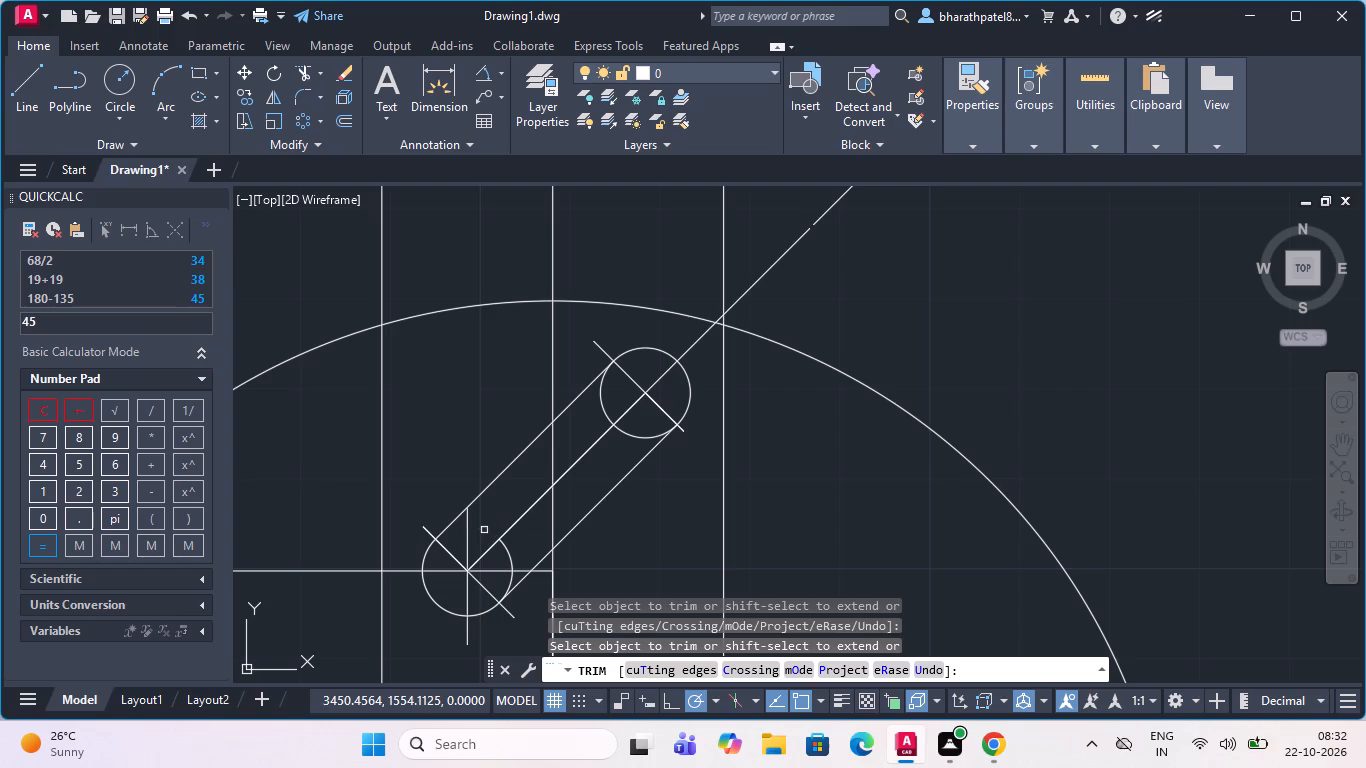
{"action": "left_click", "coordinate": [510, 556]}
{"action": "left_click", "coordinate": [511, 575]}
{"action": "left_click", "coordinate": [655, 421]}
{"action": "left_click", "coordinate": [637, 451]}
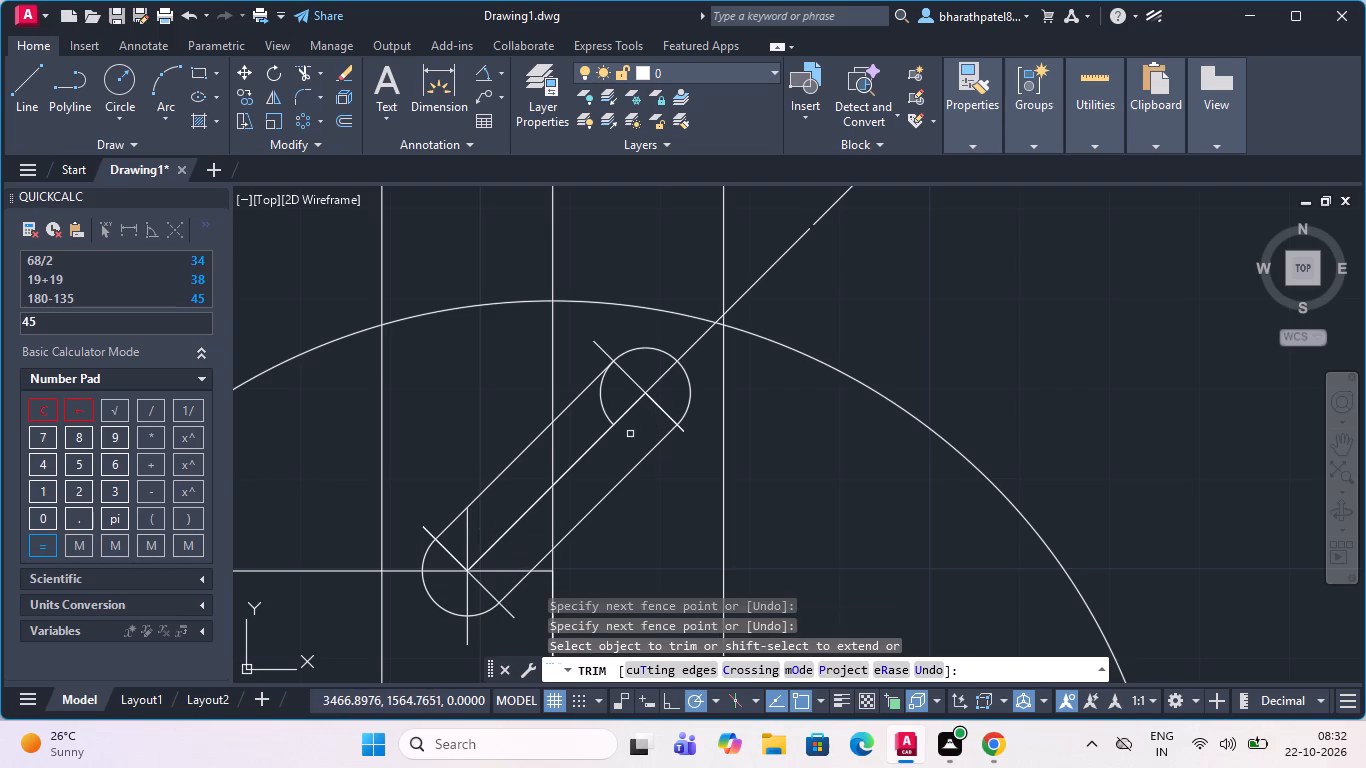
{"action": "left_click", "coordinate": [611, 400]}
{"action": "left_click", "coordinate": [589, 415]}
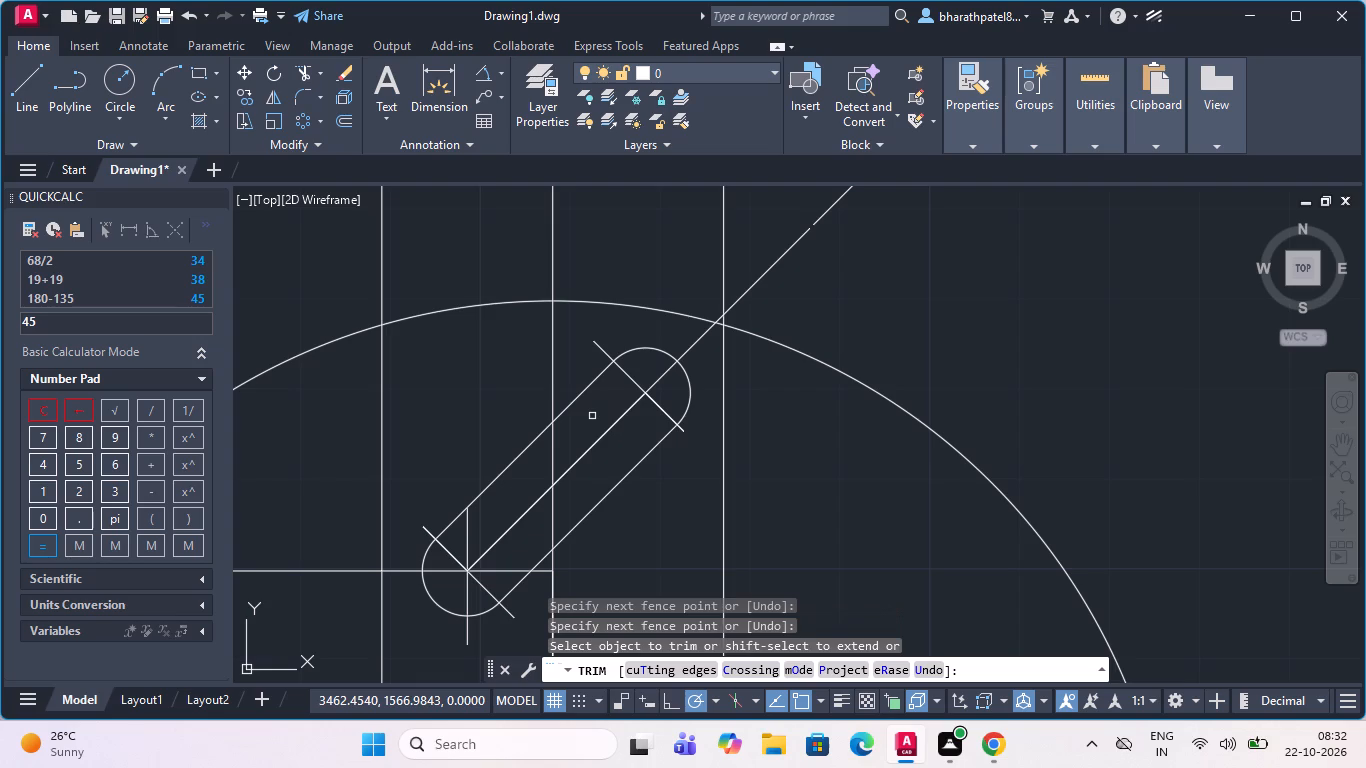
Trim away the 135° perpendicular line at the slot's lower end, both inside and outside the slot outline.
{"action": "left_click", "coordinate": [450, 554]}
{"action": "left_click", "coordinate": [442, 548]}
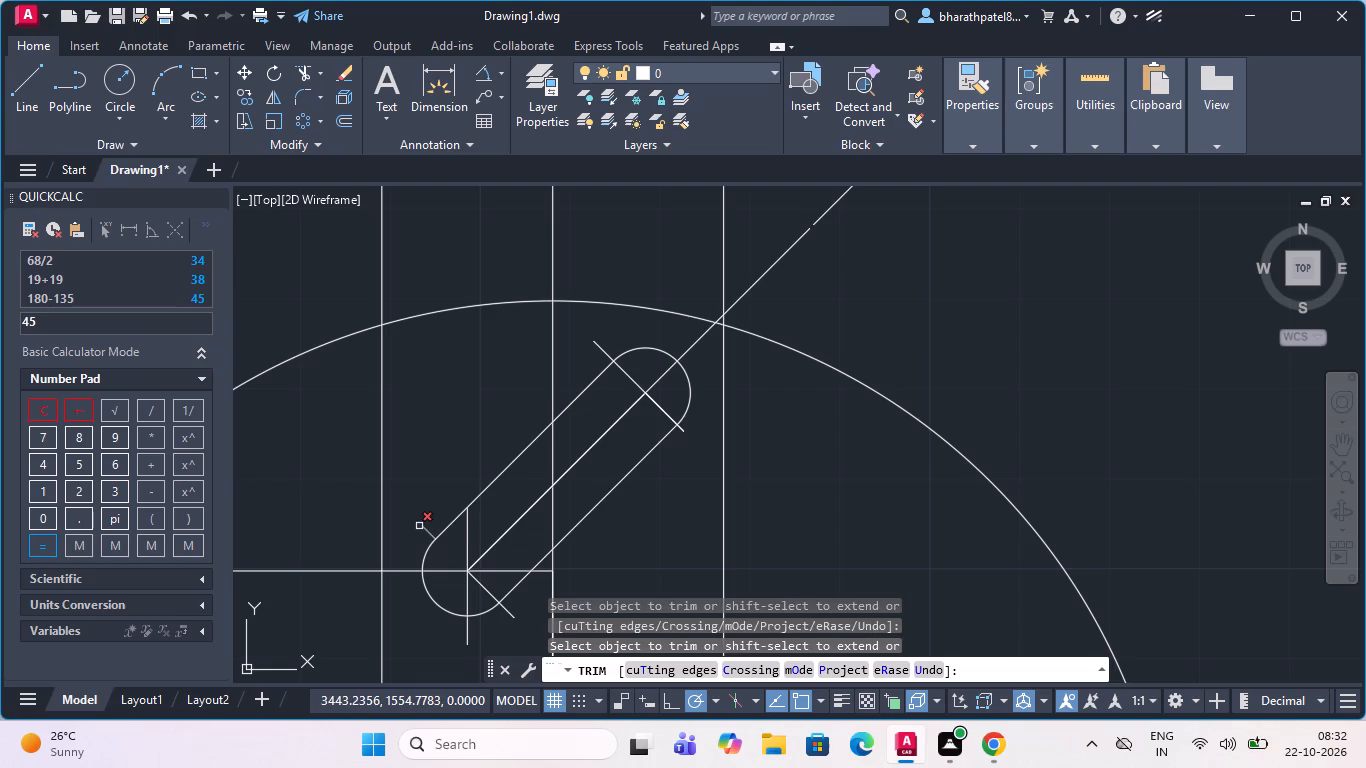
{"action": "double_click", "coordinate": [424, 530]}
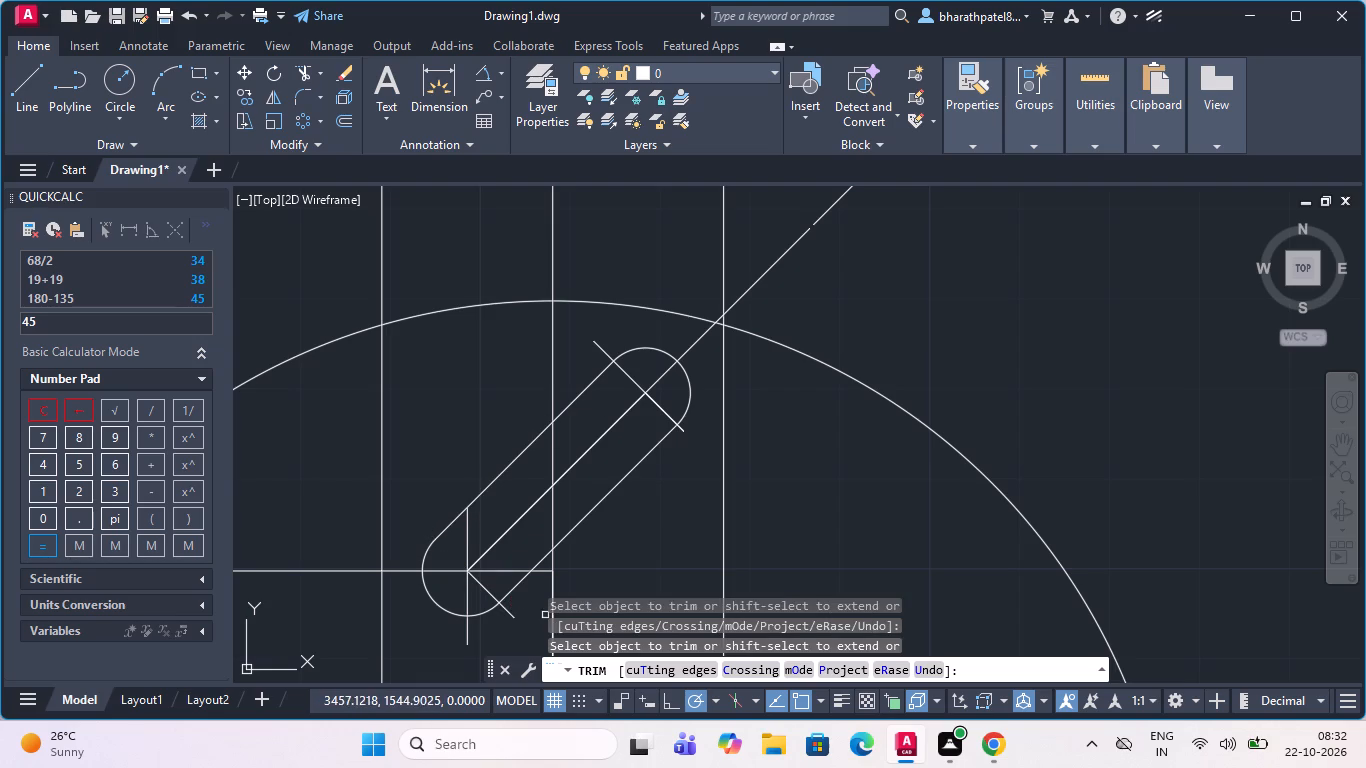
{"action": "left_click", "coordinate": [514, 610]}
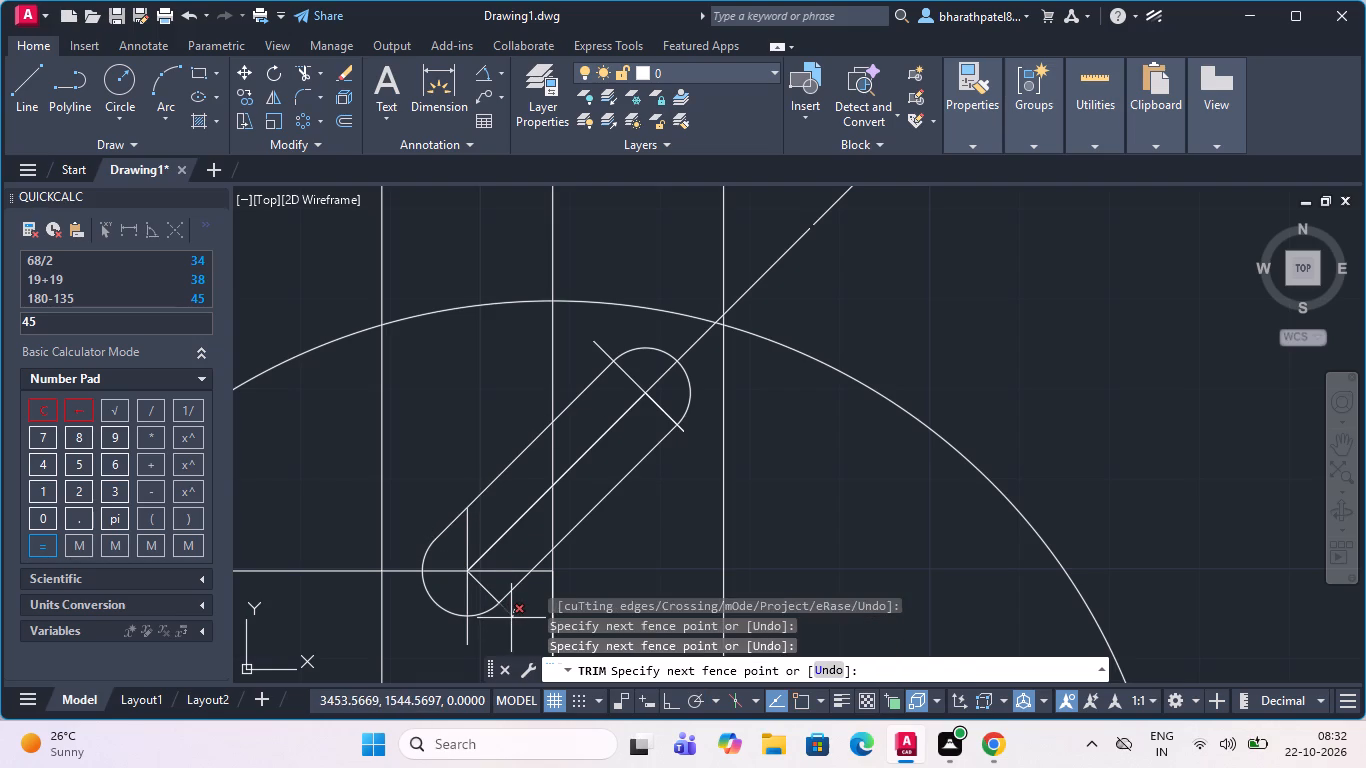
{"action": "left_click", "coordinate": [511, 618]}
{"action": "left_click", "coordinate": [491, 598]}
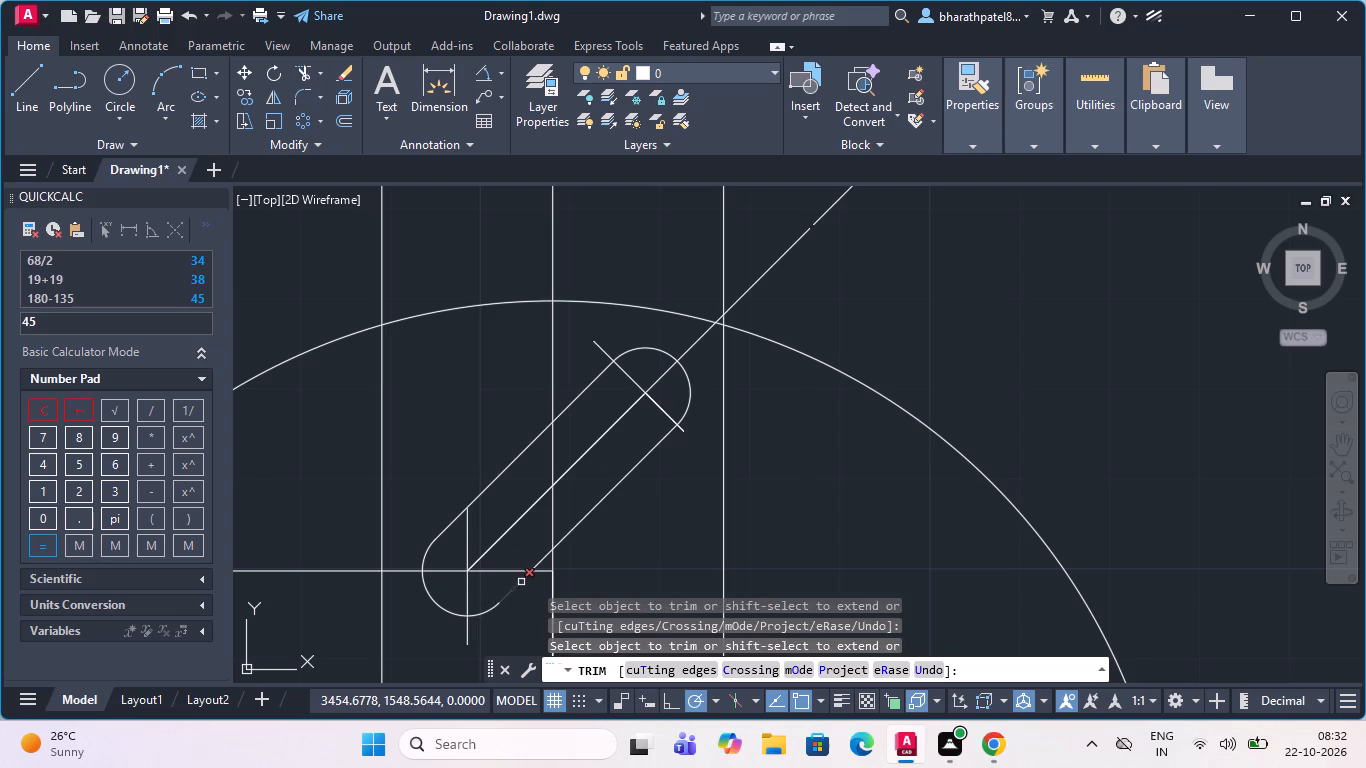
Trim the 135° perpendicular line's stub projecting outside the slot's upper-left side at its upper end.
{"action": "scroll", "coordinate": [498, 600], "scroll_direction": "down", "scroll_amount": 2}
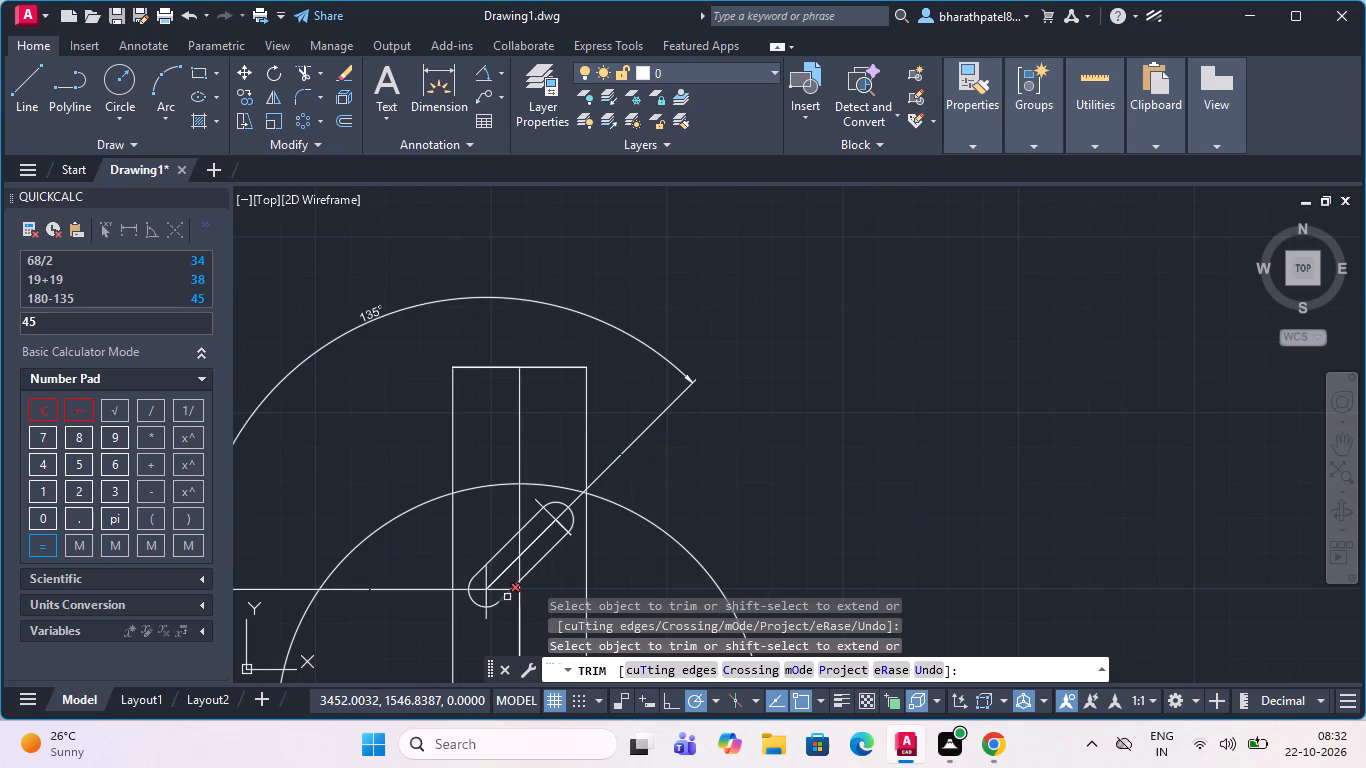
{"action": "scroll", "coordinate": [526, 506], "scroll_direction": "up", "scroll_amount": 3}
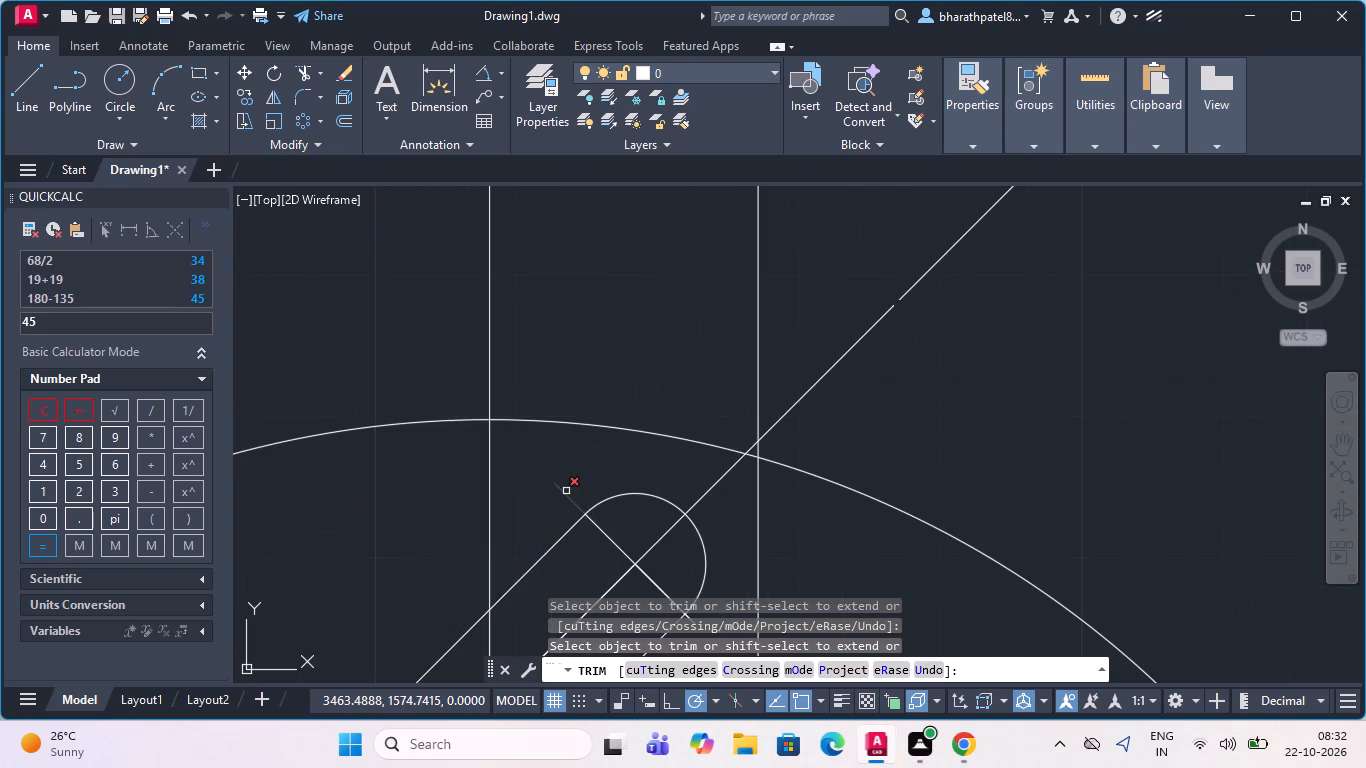
{"action": "left_click", "coordinate": [566, 491]}
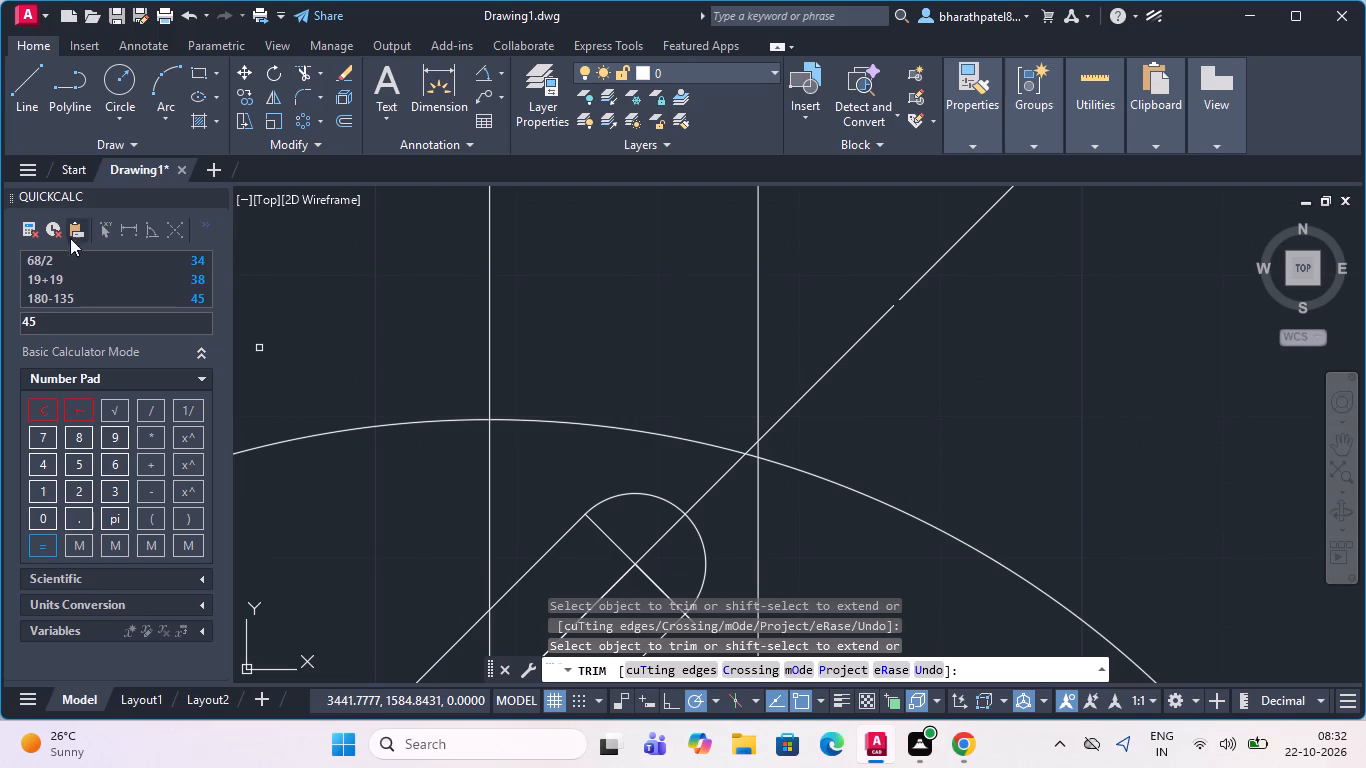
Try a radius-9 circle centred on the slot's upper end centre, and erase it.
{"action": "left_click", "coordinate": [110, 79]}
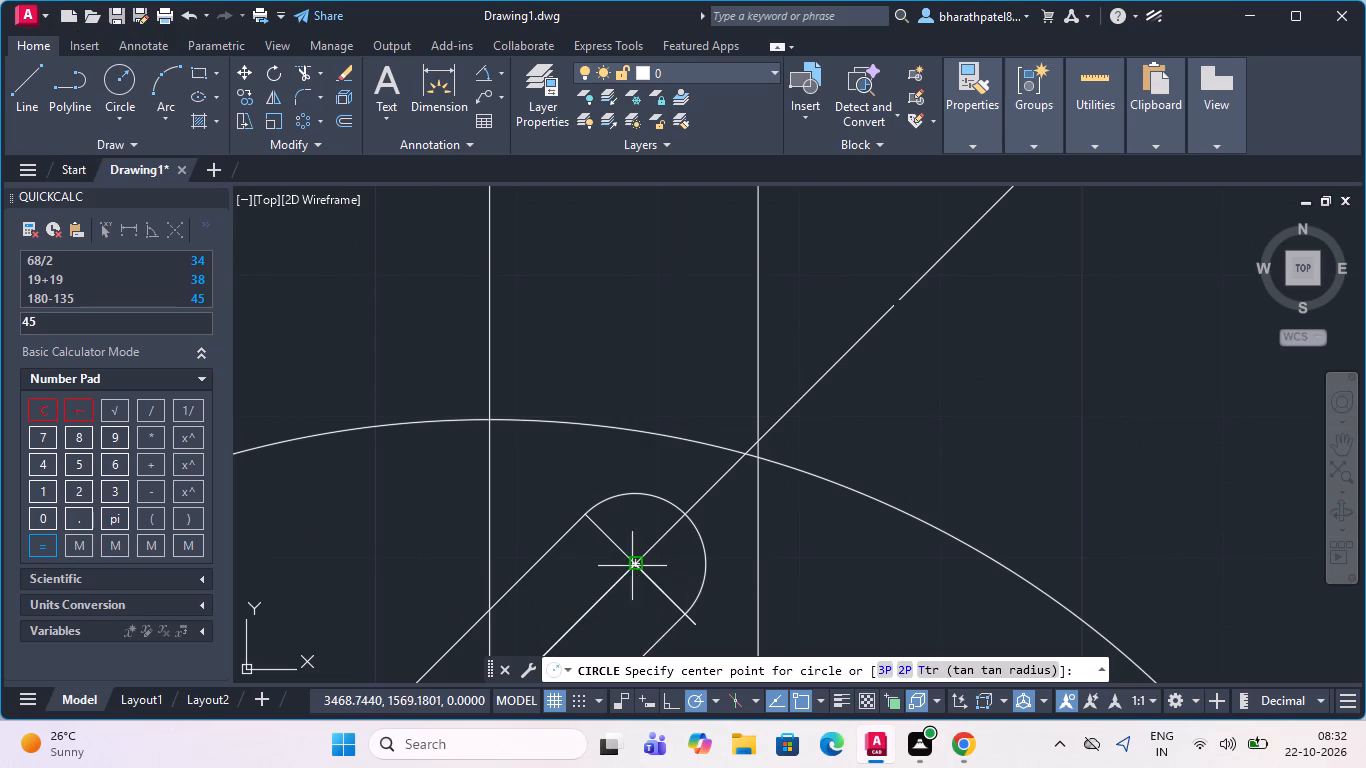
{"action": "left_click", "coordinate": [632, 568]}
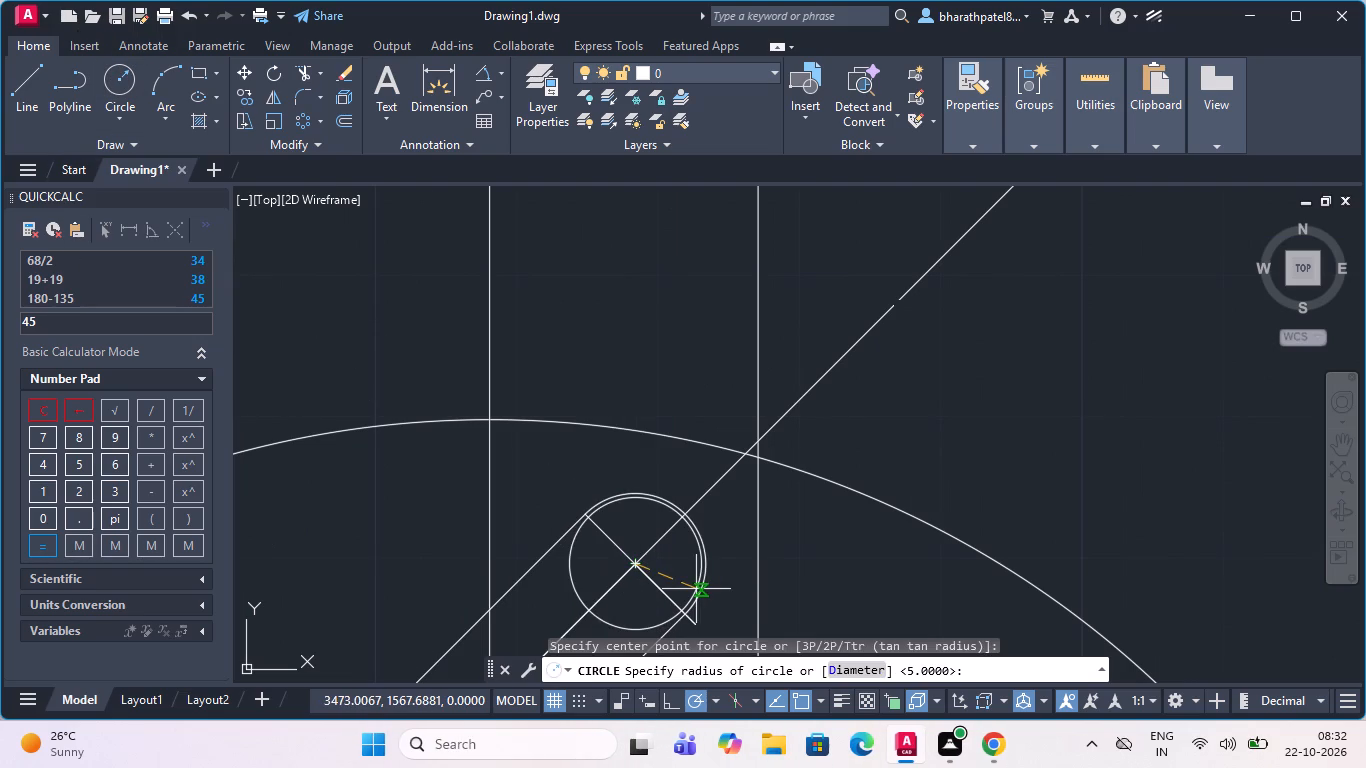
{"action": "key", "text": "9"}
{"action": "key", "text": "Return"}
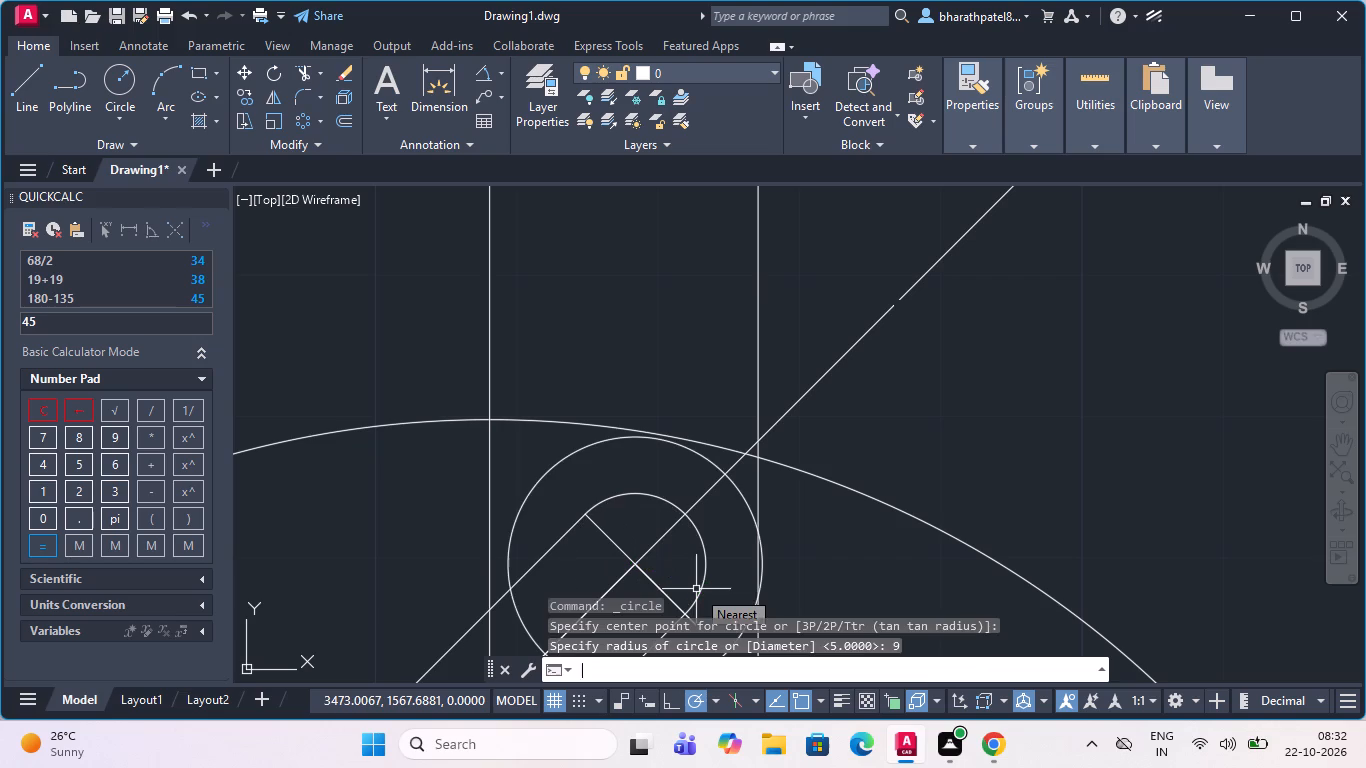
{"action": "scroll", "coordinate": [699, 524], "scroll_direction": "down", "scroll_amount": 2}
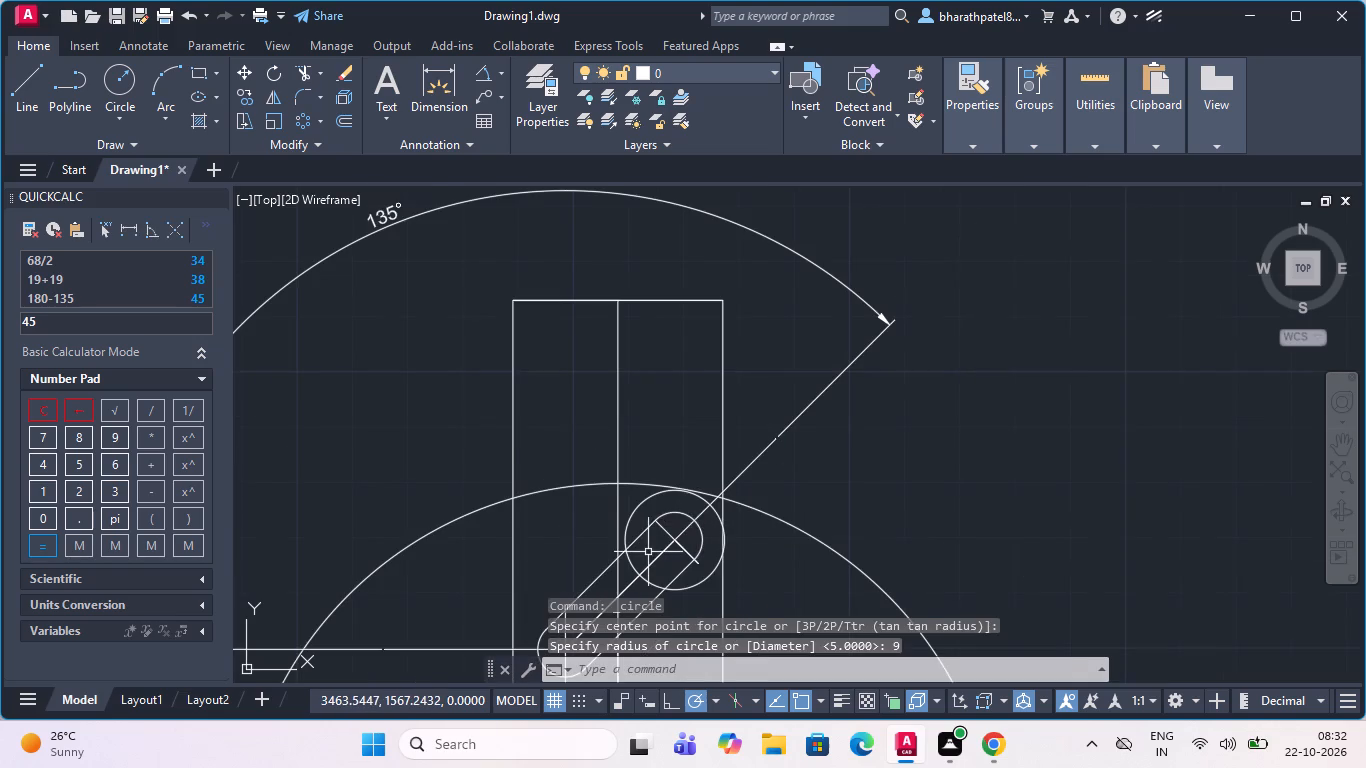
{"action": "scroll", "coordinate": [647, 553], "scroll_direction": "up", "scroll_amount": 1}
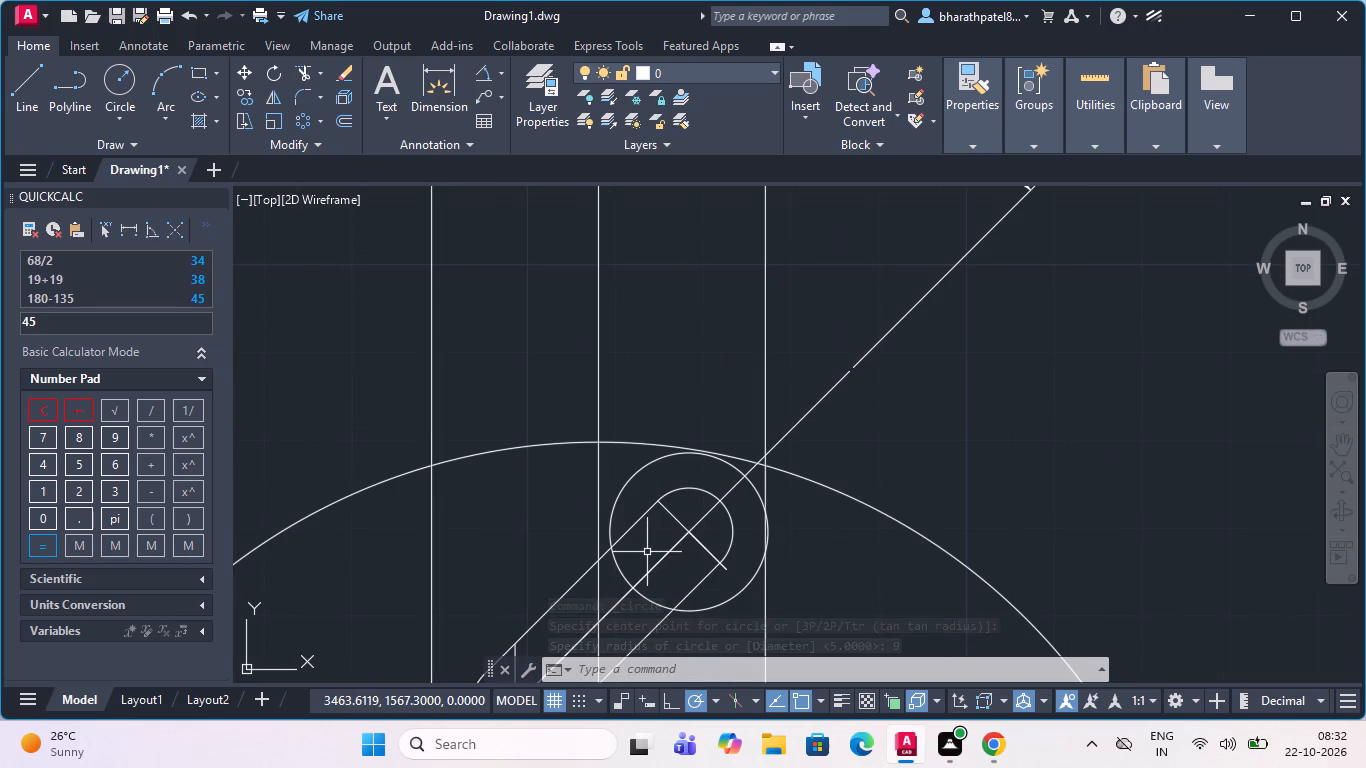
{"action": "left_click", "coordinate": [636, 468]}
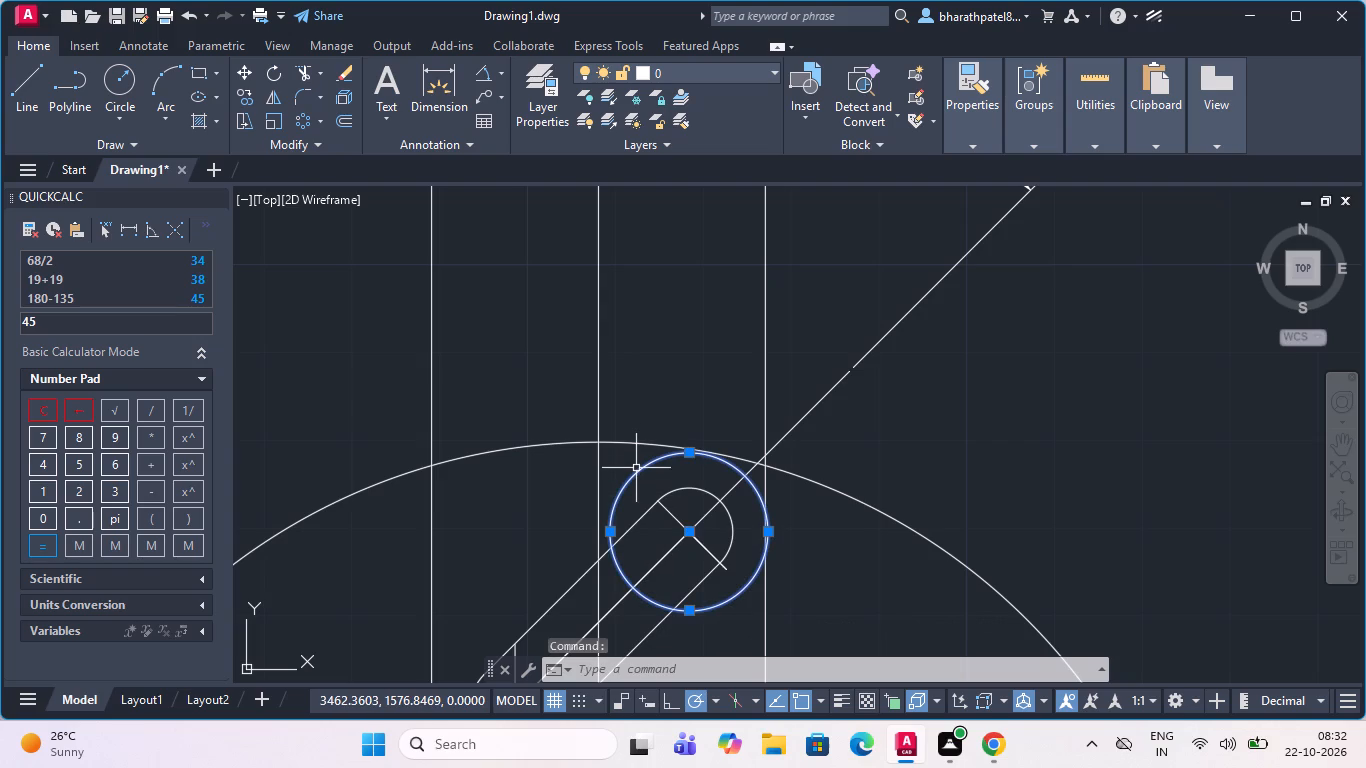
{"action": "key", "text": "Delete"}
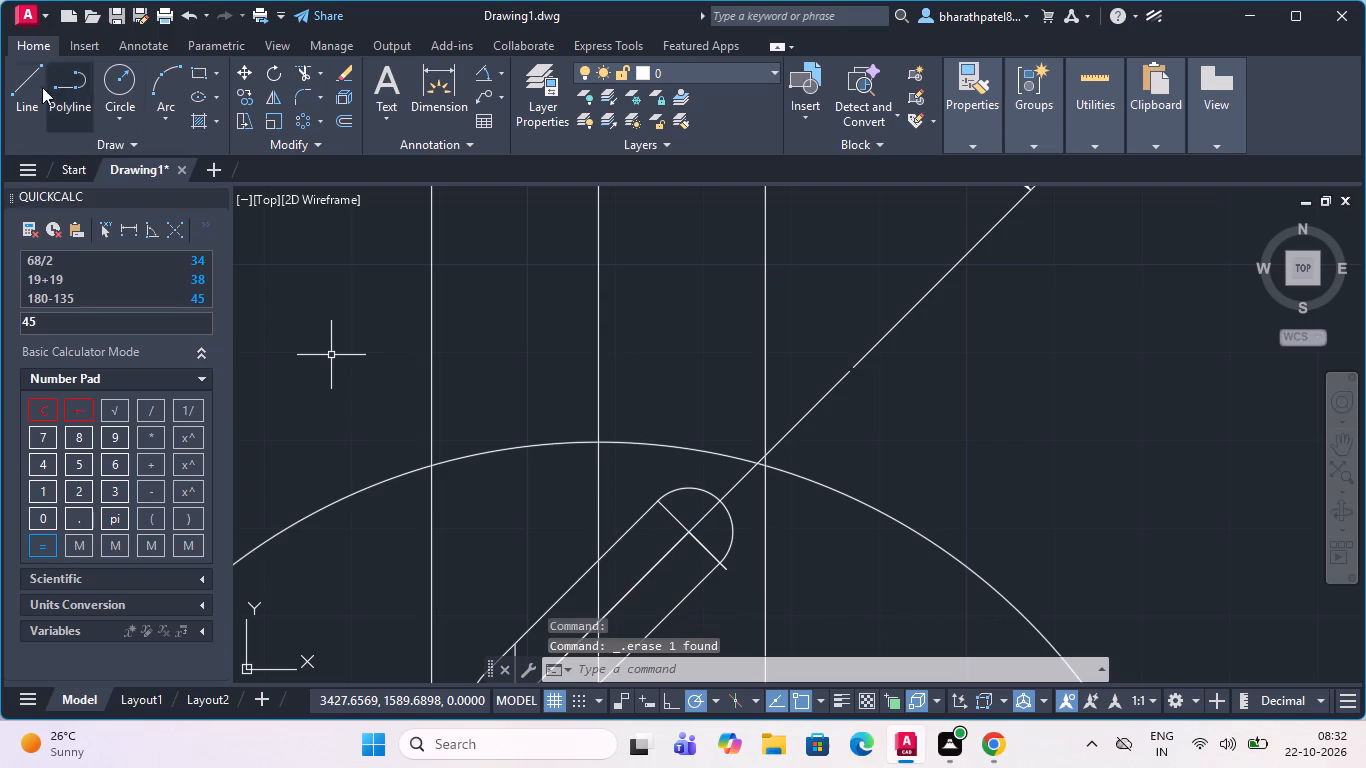
Draw a radius-9 circle tangent to the radius-69 plate circle and the top feature's right vertical line, around the slot's upper end.
{"action": "left_click", "coordinate": [124, 113]}
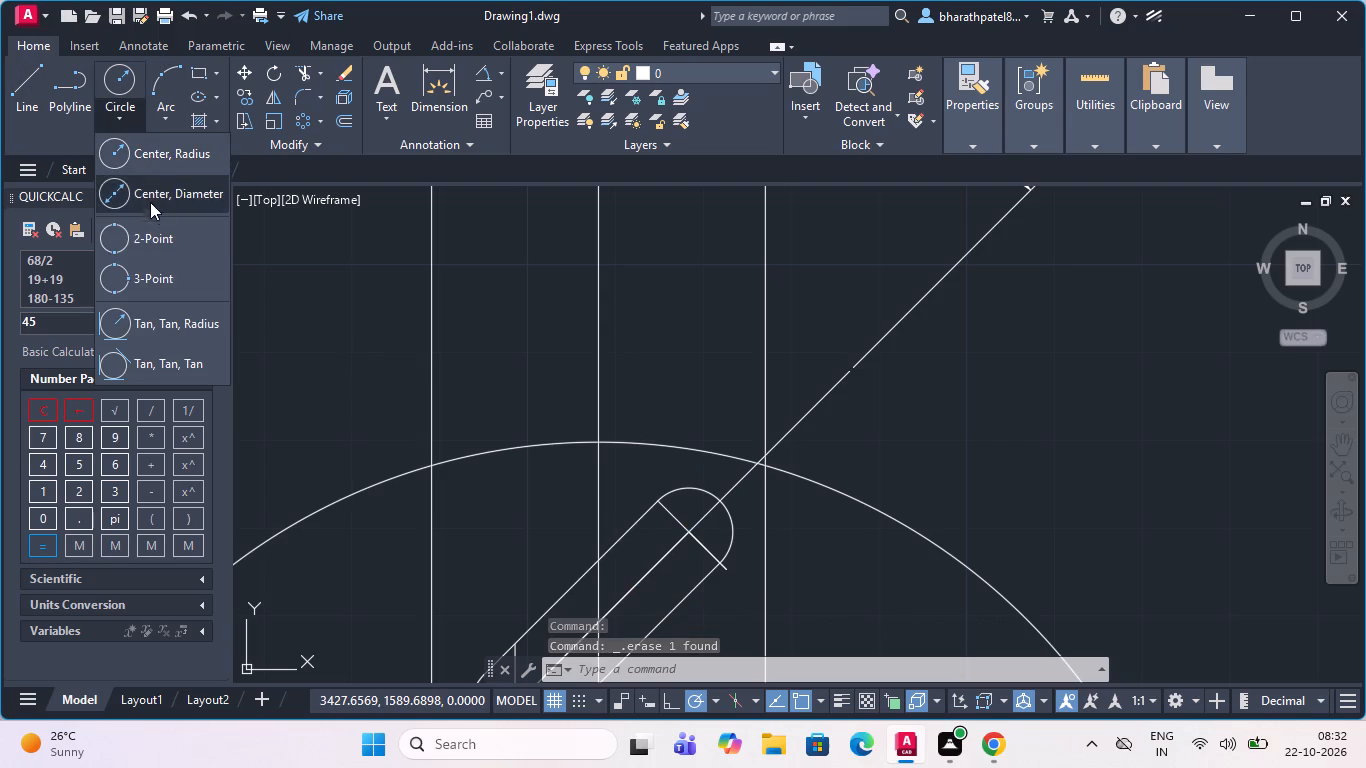
{"action": "left_click", "coordinate": [138, 325]}
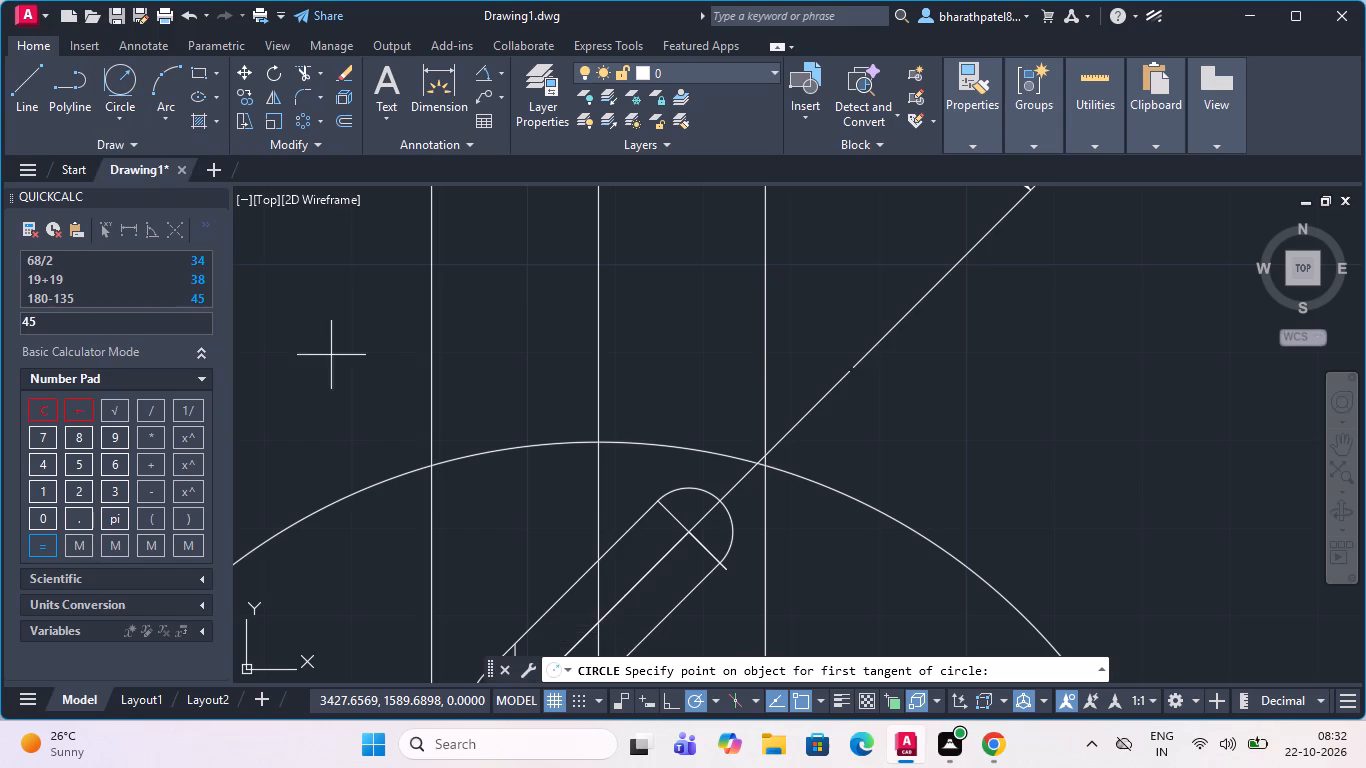
{"action": "left_click", "coordinate": [658, 443]}
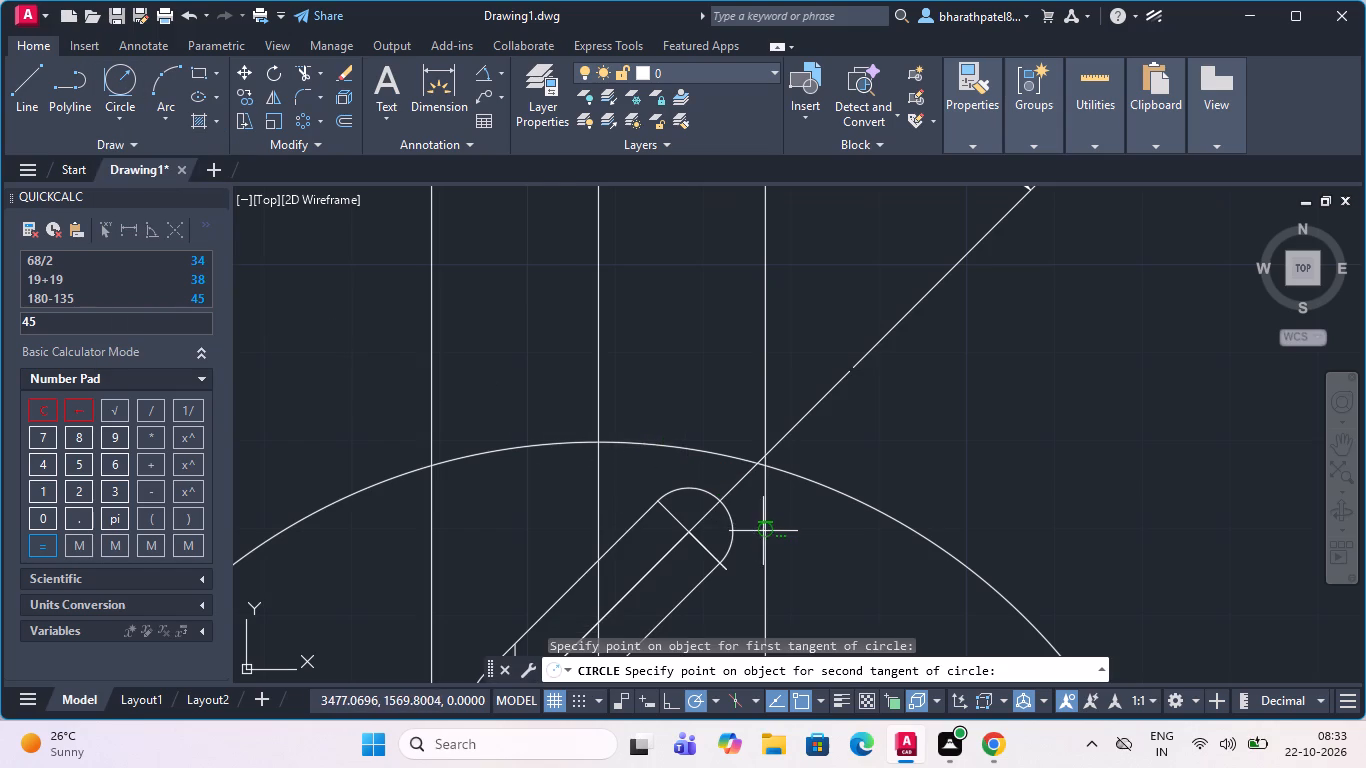
{"action": "left_click", "coordinate": [764, 532]}
{"action": "key", "text": "9"}
{"action": "key", "text": "Return"}
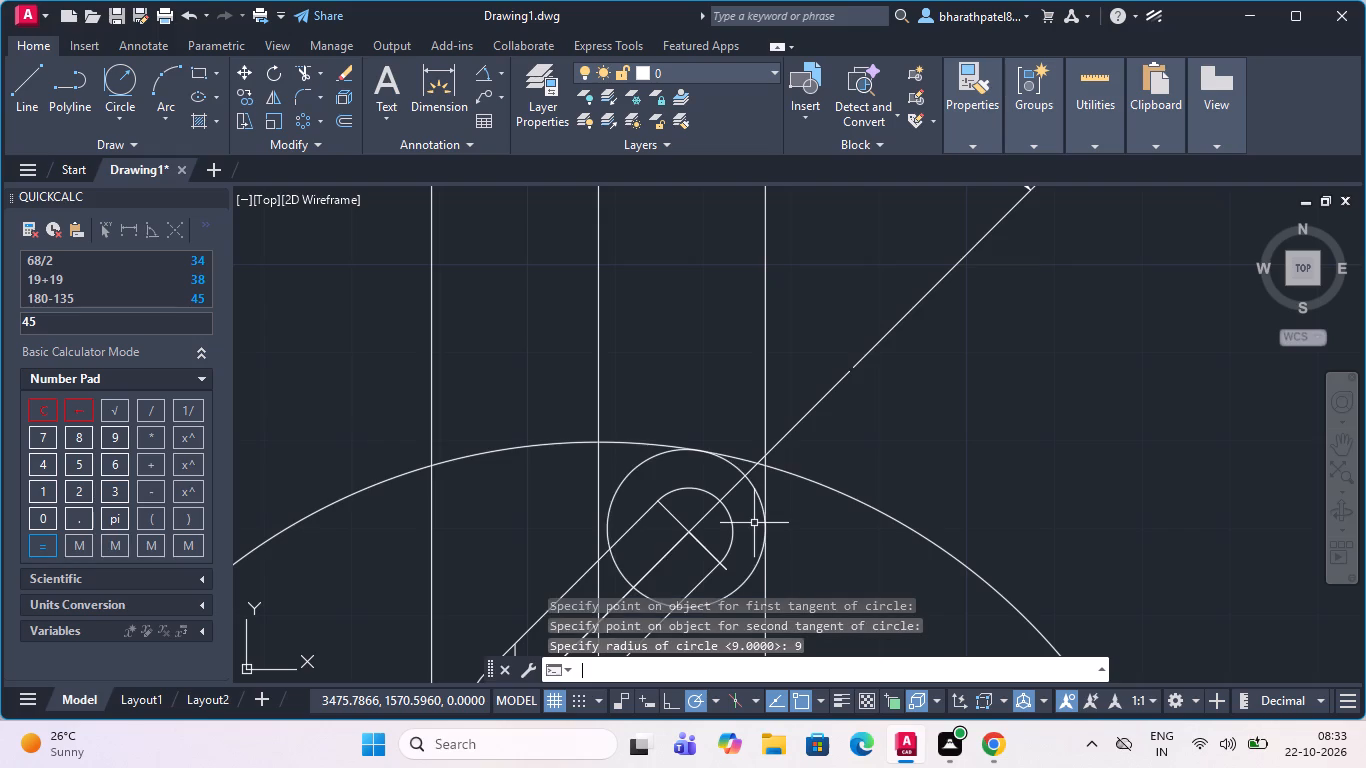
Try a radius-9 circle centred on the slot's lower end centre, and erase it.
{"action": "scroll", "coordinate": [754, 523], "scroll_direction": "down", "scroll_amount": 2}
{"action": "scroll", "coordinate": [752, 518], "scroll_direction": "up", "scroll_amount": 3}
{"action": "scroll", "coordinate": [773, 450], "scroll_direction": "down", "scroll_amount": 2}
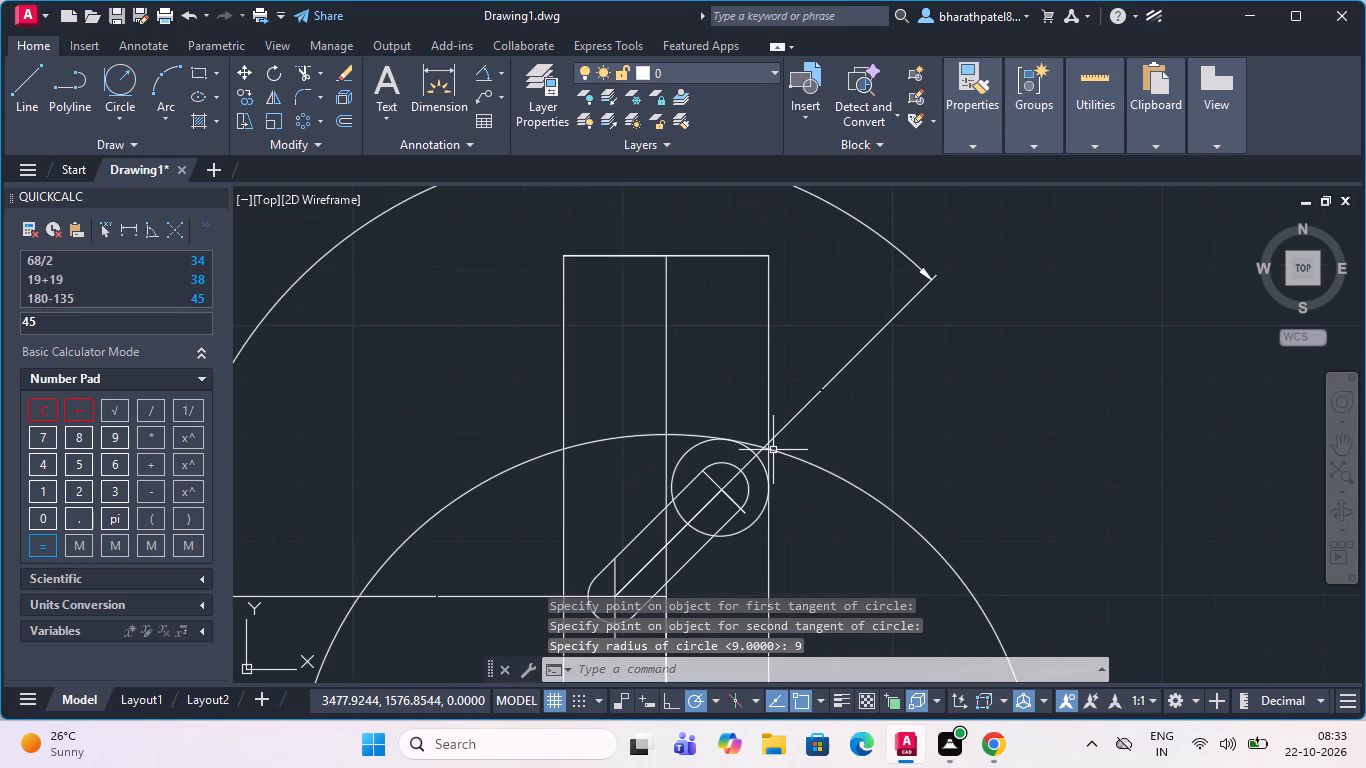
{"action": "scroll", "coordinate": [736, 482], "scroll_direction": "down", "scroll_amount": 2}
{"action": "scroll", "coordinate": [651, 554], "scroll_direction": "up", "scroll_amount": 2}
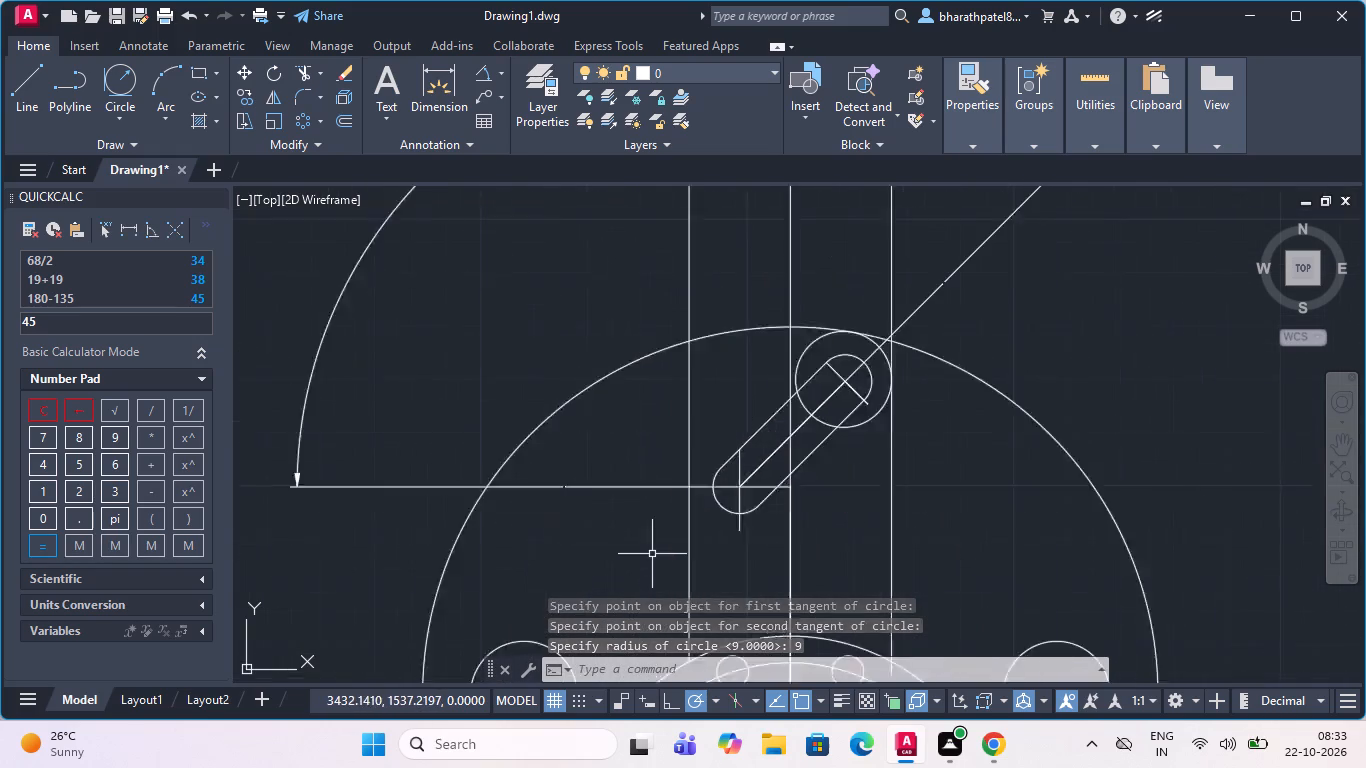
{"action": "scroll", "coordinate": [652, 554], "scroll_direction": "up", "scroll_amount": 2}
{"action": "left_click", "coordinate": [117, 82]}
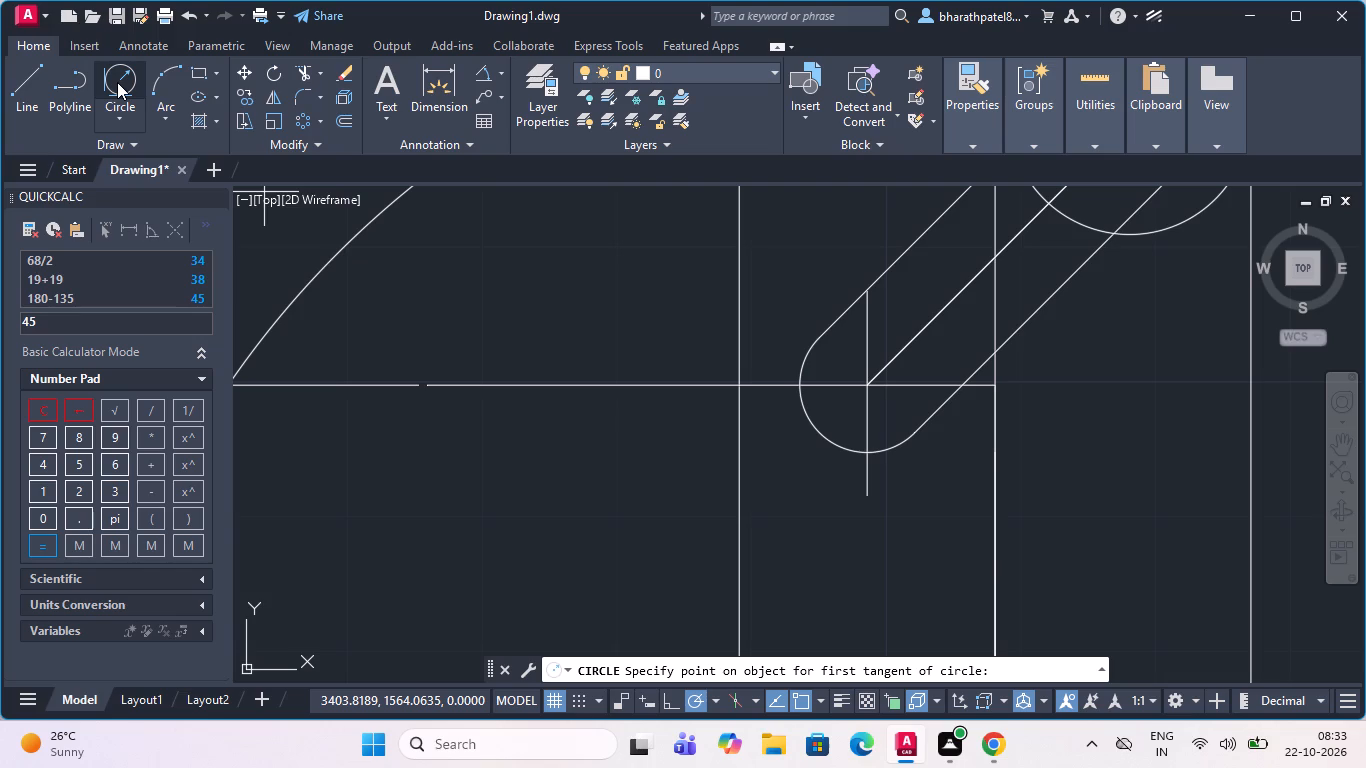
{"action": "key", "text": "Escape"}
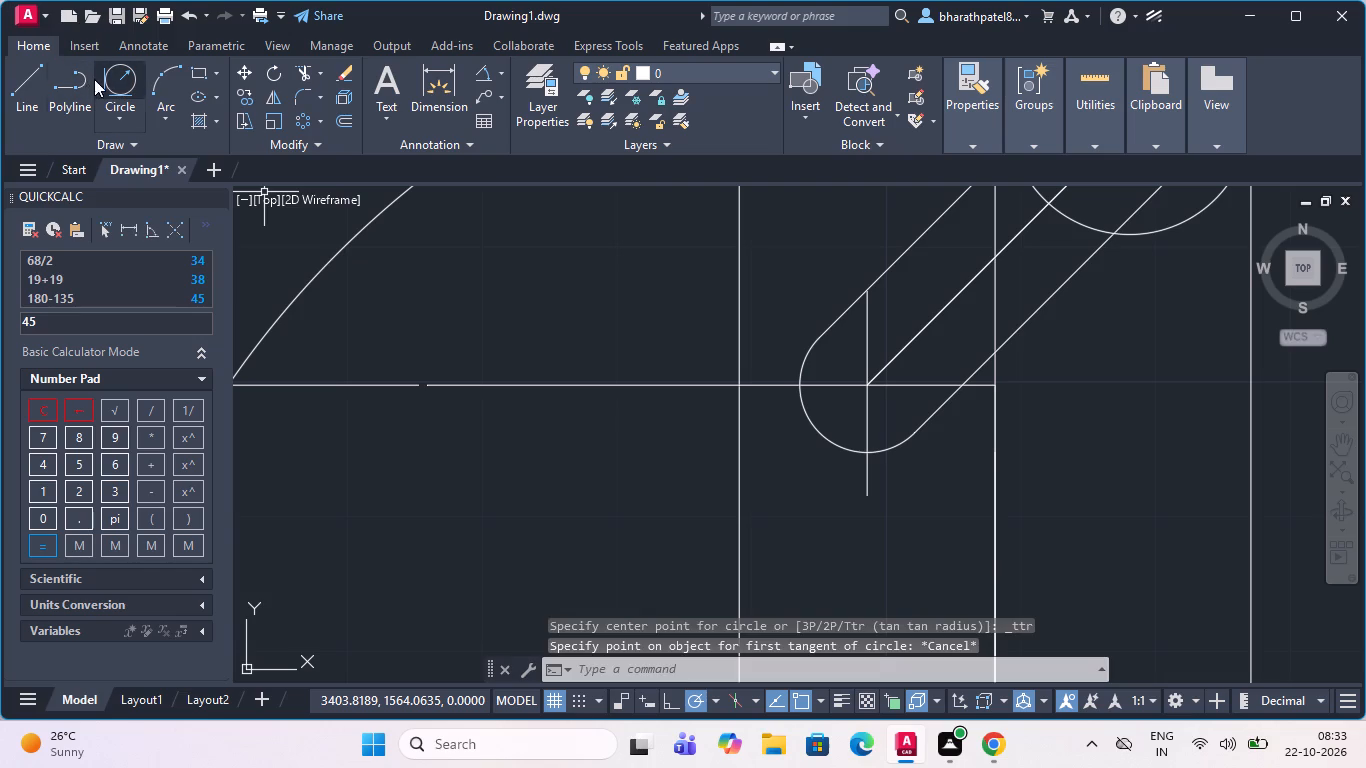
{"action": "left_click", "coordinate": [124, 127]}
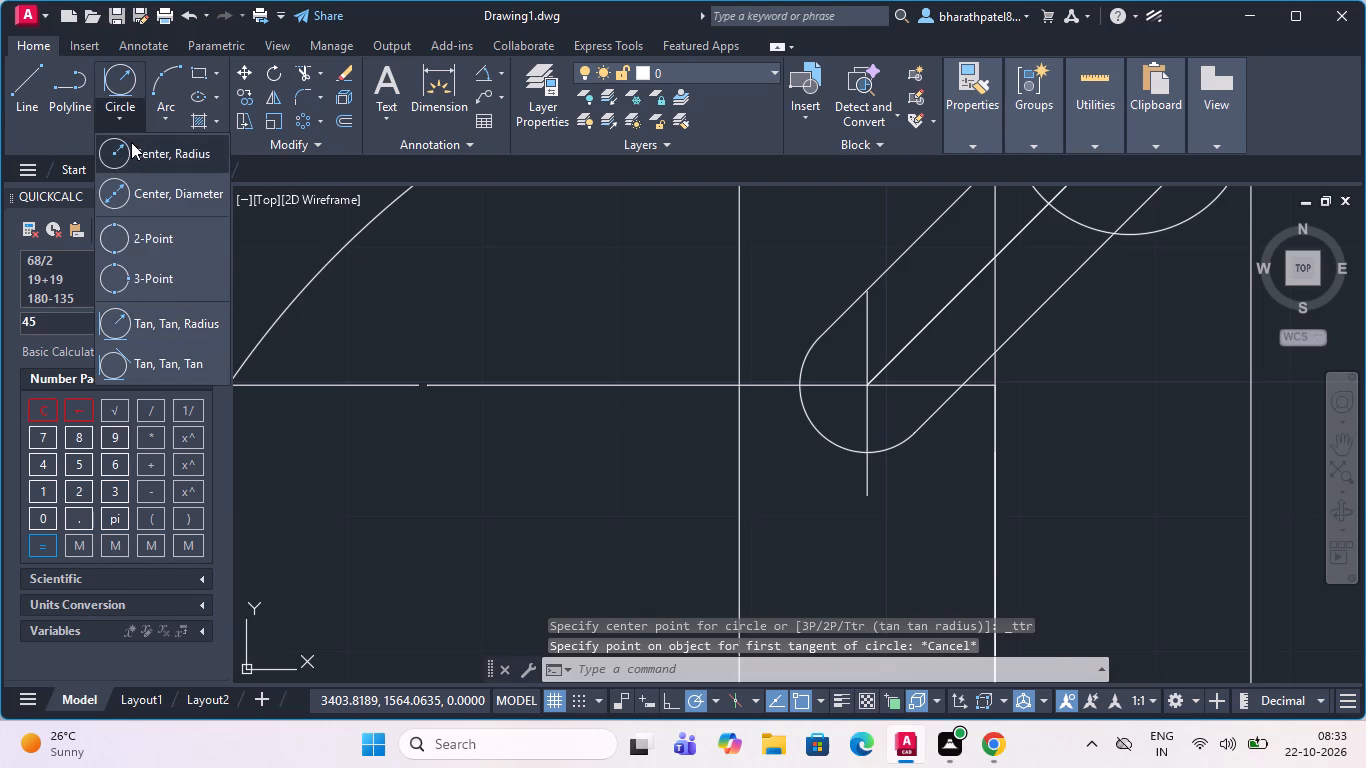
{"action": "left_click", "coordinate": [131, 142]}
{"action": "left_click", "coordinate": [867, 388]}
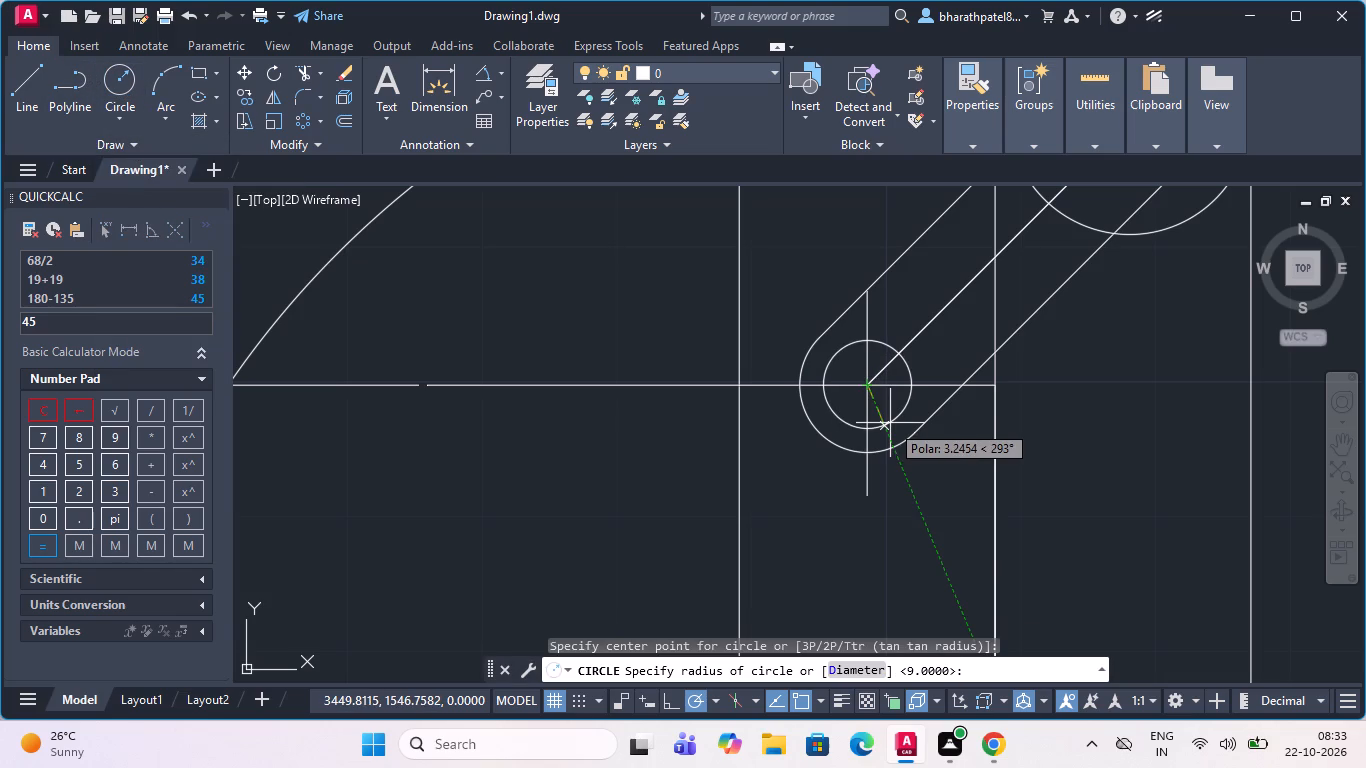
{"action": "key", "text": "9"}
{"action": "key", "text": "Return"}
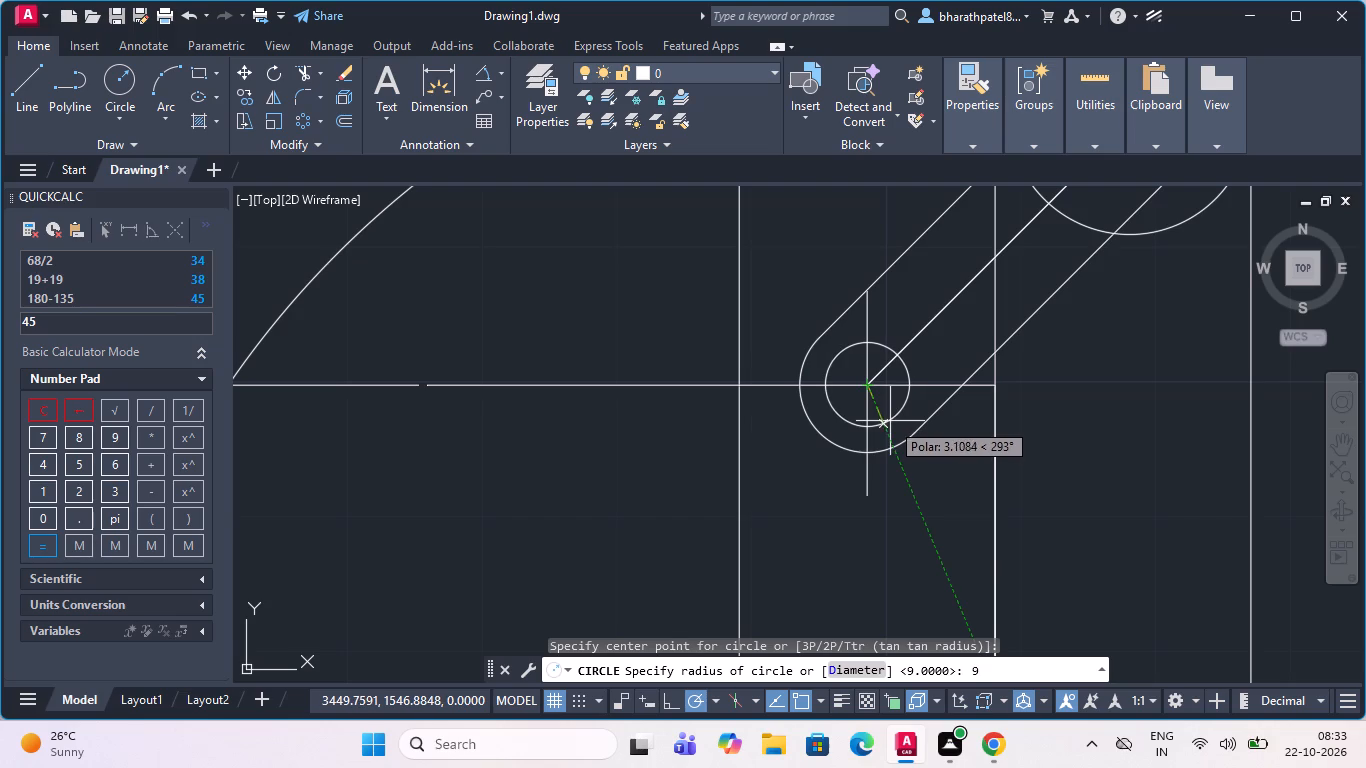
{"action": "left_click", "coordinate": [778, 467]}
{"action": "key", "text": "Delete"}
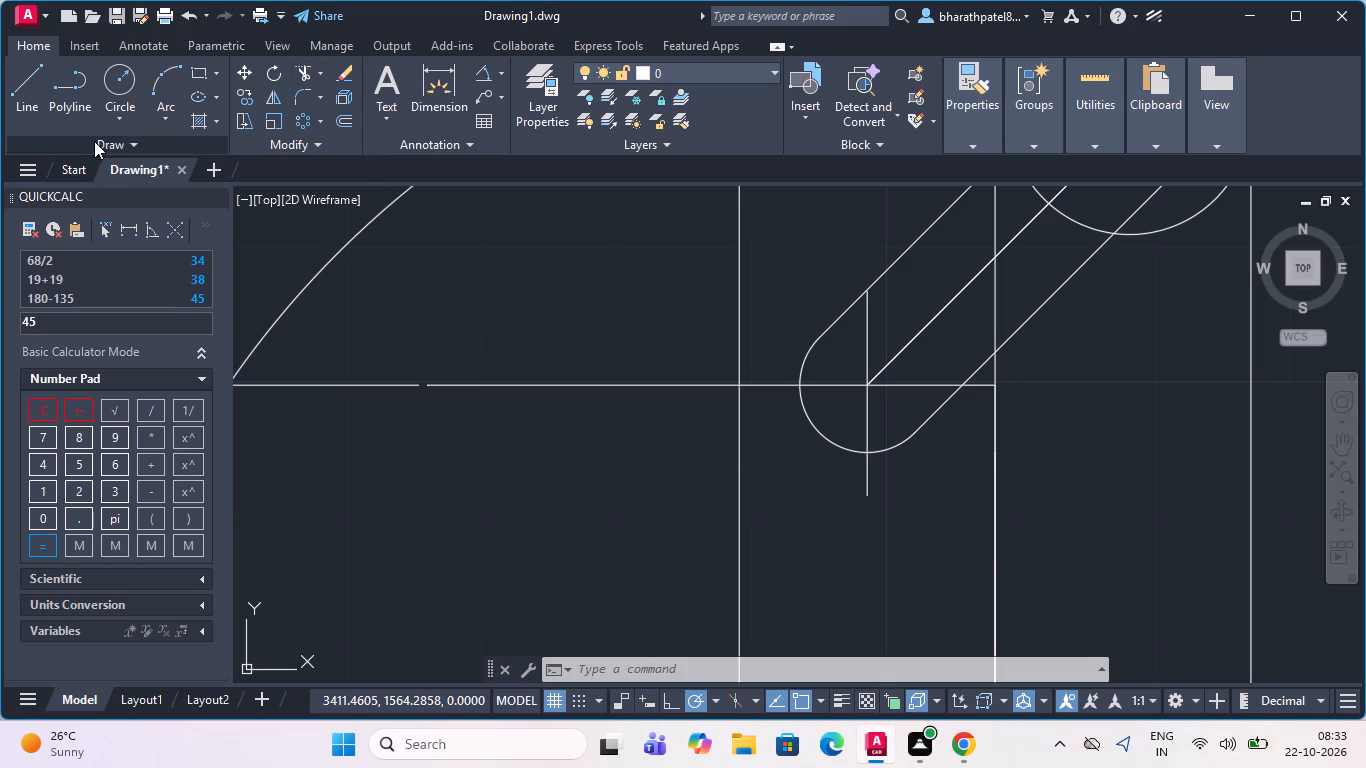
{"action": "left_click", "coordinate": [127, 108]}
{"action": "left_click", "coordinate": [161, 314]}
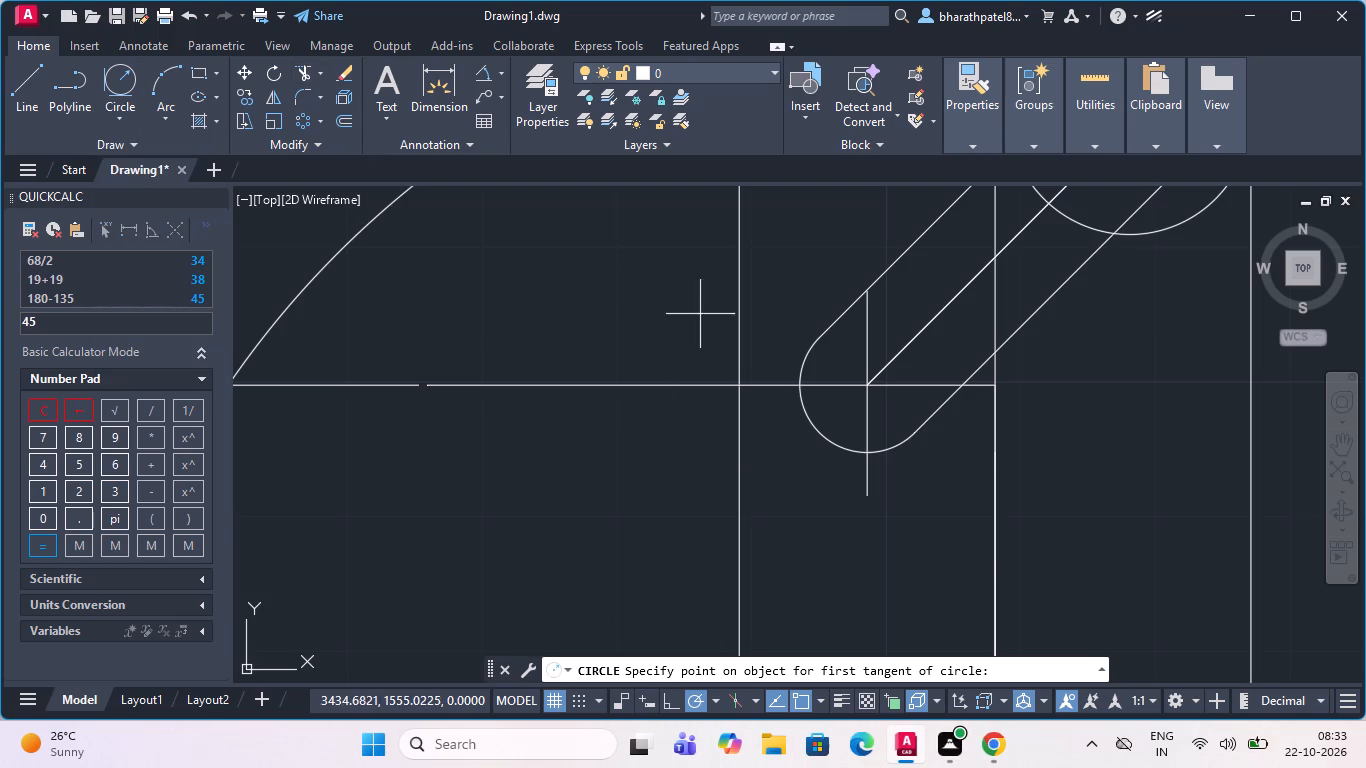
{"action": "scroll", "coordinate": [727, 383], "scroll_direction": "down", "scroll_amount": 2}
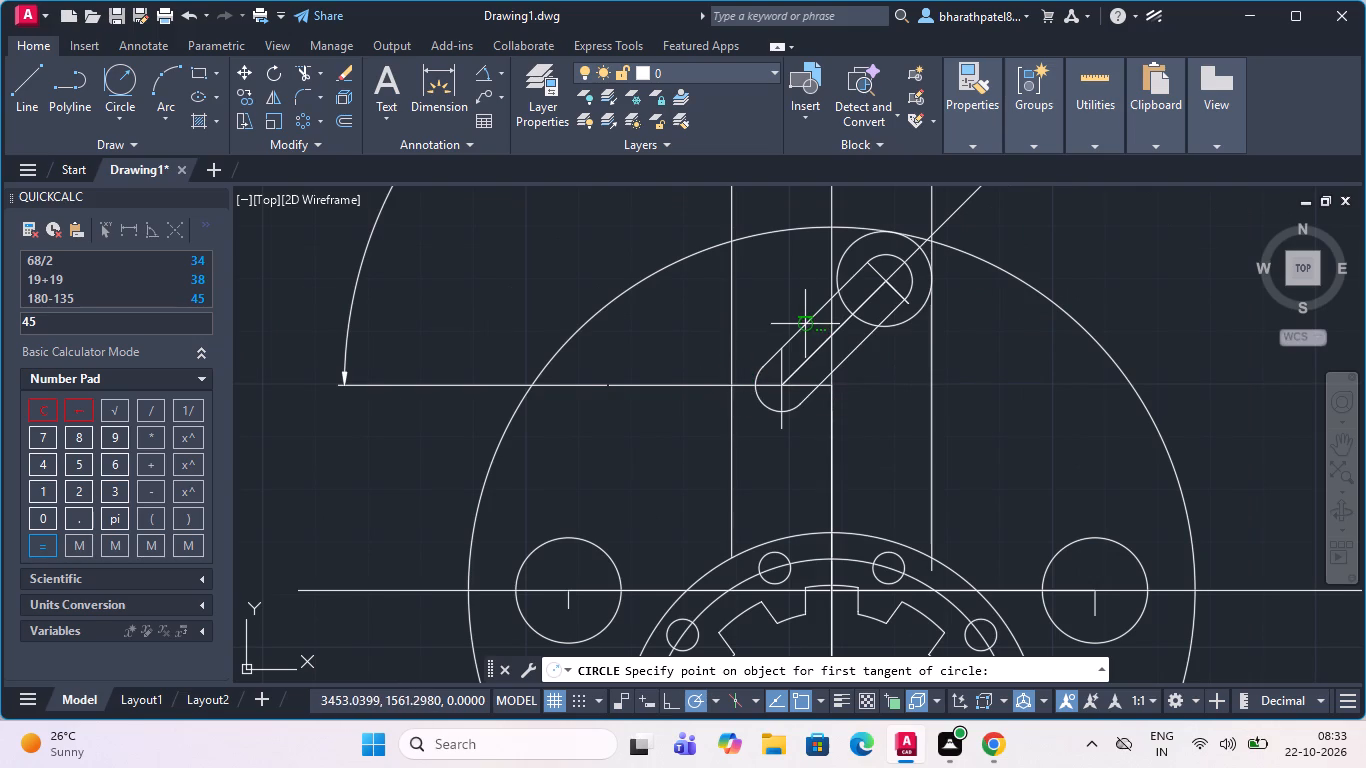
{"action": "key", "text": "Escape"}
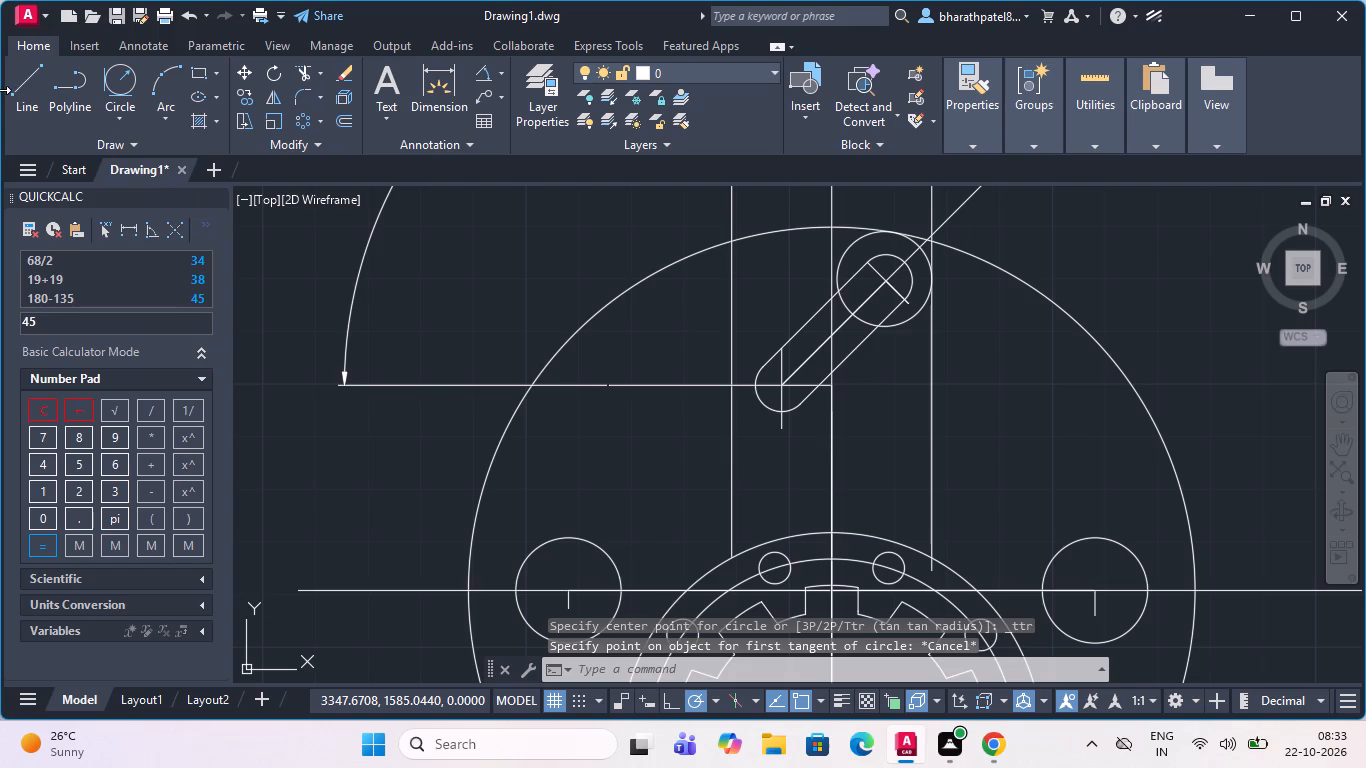
Draw a line about 10.7 long at 135° from the radius-9 circle's centre, extending past its upper-left edge.
{"action": "left_click", "coordinate": [14, 87]}
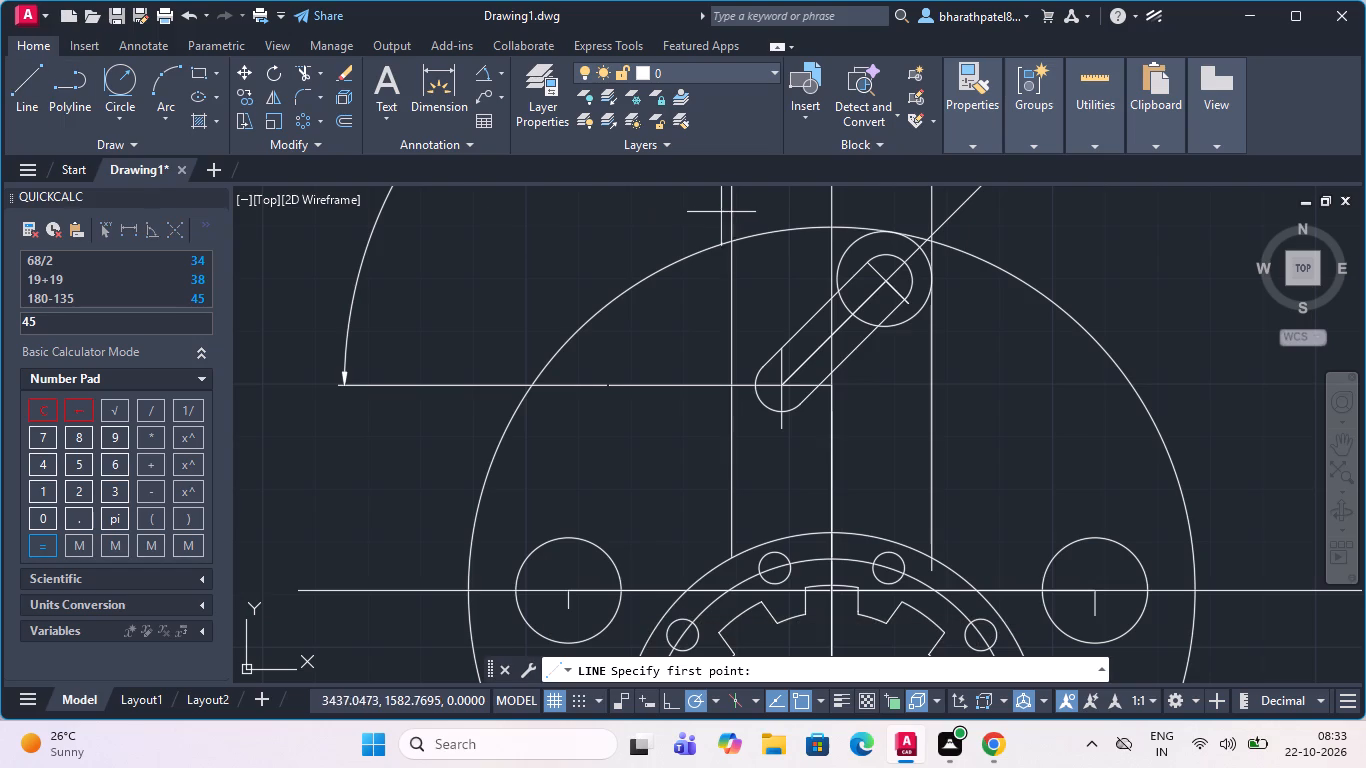
{"action": "left_click", "coordinate": [887, 281]}
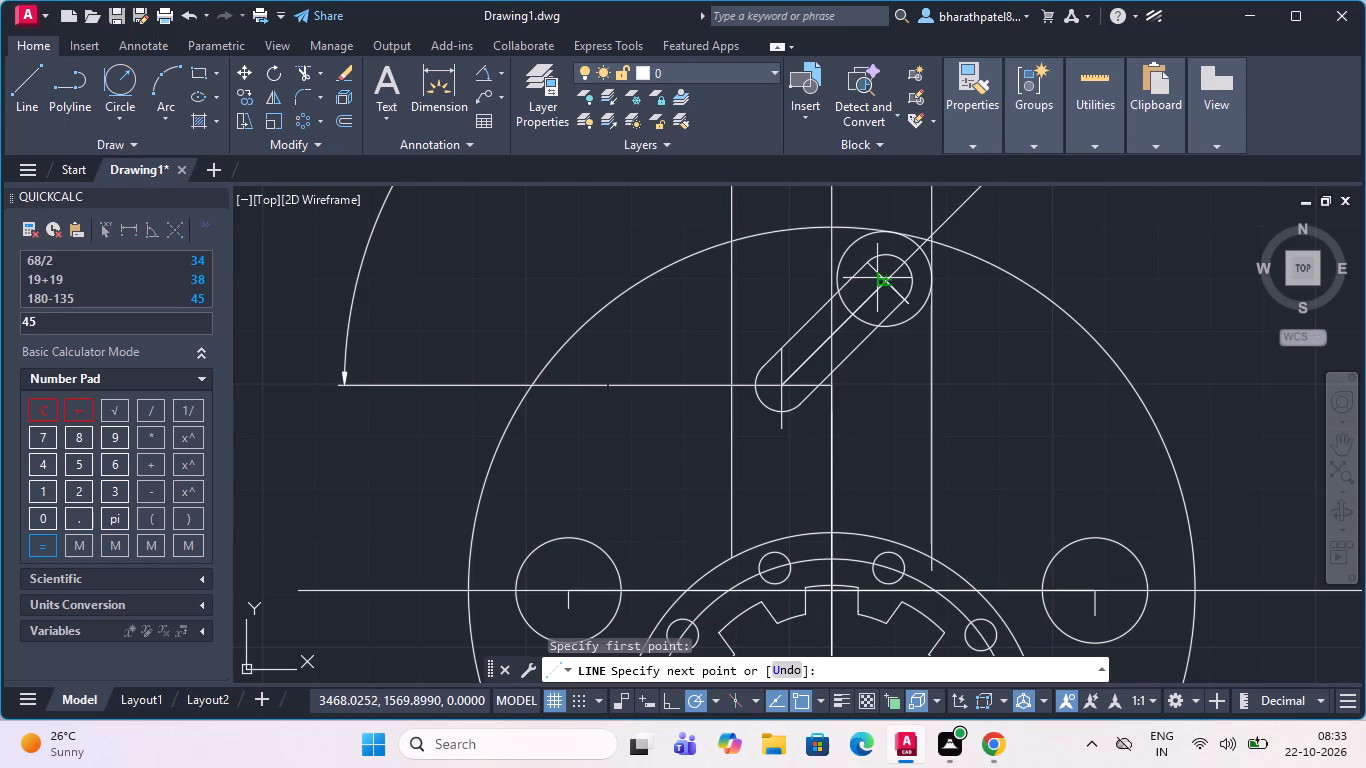
{"action": "scroll", "coordinate": [836, 230], "scroll_direction": "up", "scroll_amount": 2}
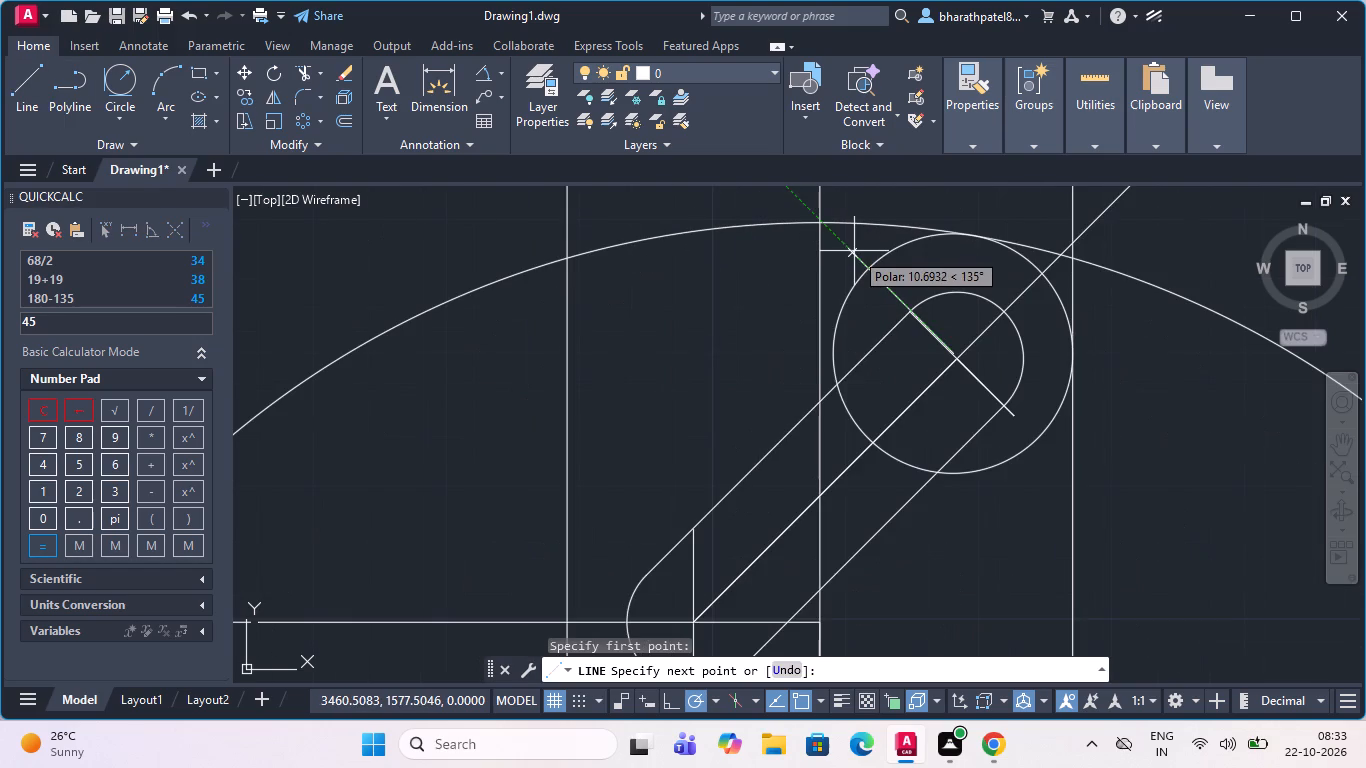
{"action": "left_click", "coordinate": [854, 251]}
{"action": "key", "text": "Escape"}
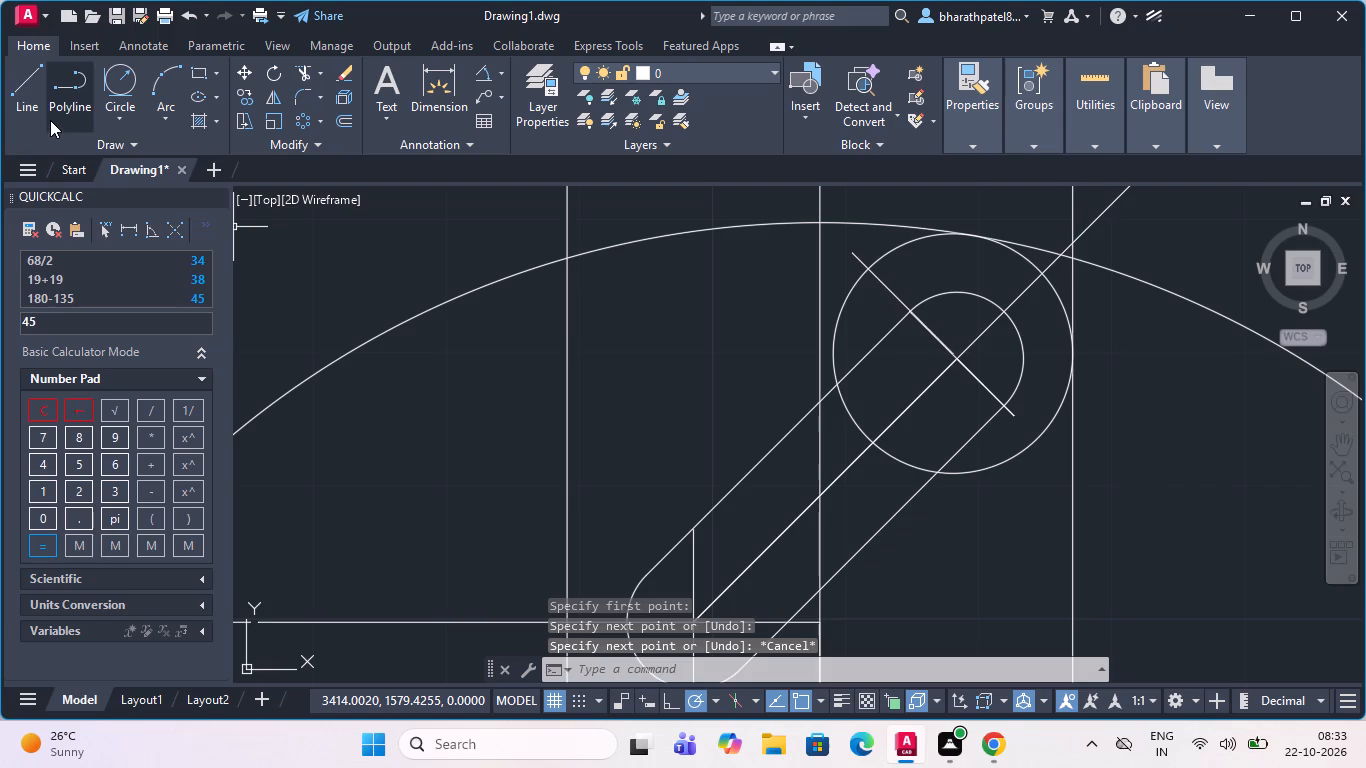
Draw a line about 41.9 long at 225° from where the 135° line crosses the radius-9 circle, parallel to the slot.
{"action": "left_click", "coordinate": [21, 100]}
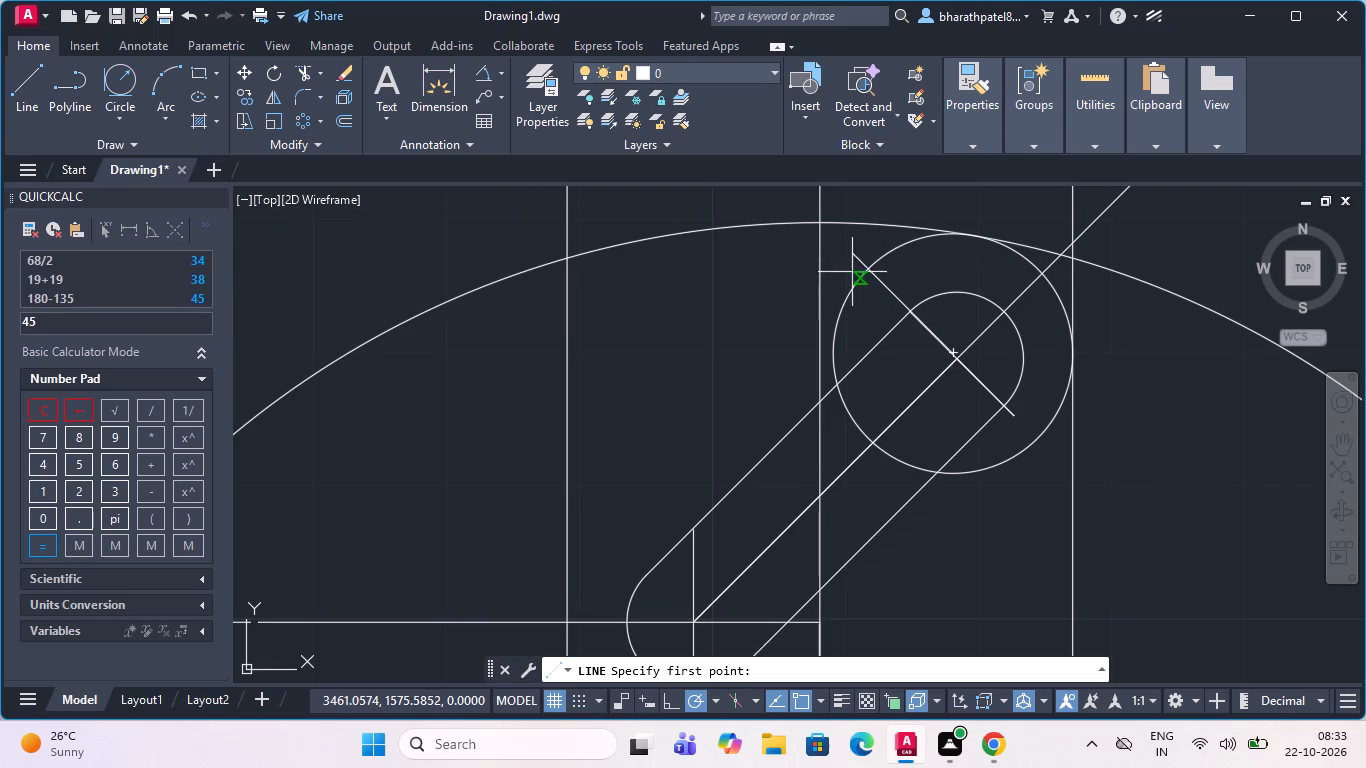
{"action": "left_click", "coordinate": [863, 269]}
{"action": "scroll", "coordinate": [864, 268], "scroll_direction": "down", "scroll_amount": 3}
{"action": "scroll", "coordinate": [806, 342], "scroll_direction": "up", "scroll_amount": 1}
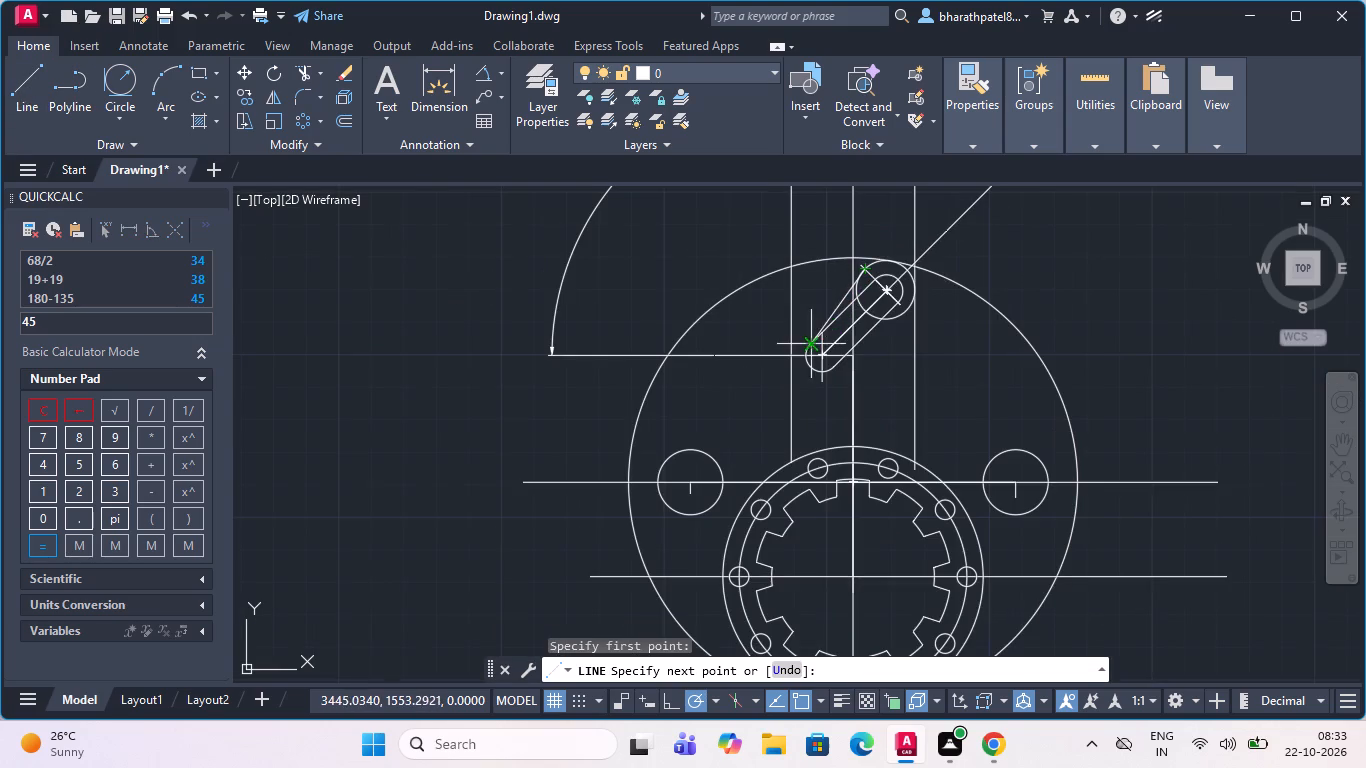
{"action": "scroll", "coordinate": [806, 342], "scroll_direction": "up", "scroll_amount": 2}
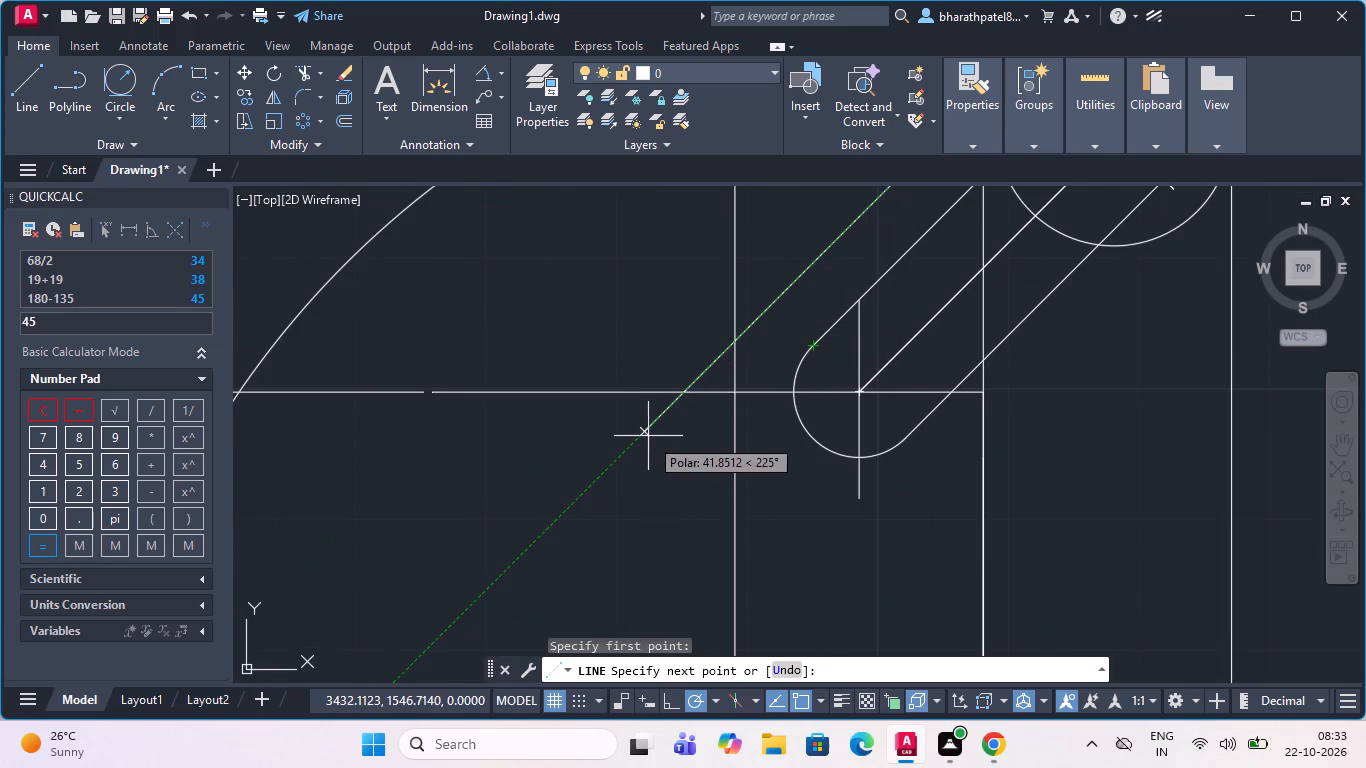
{"action": "left_click", "coordinate": [646, 434]}
{"action": "key", "text": "Escape"}
Draw a radius-9 circle tangent to the outer line parallel to the slot and the top feature's left vertical line, around the slot's lower end.
{"action": "scroll", "coordinate": [645, 495], "scroll_direction": "down", "scroll_amount": 2}
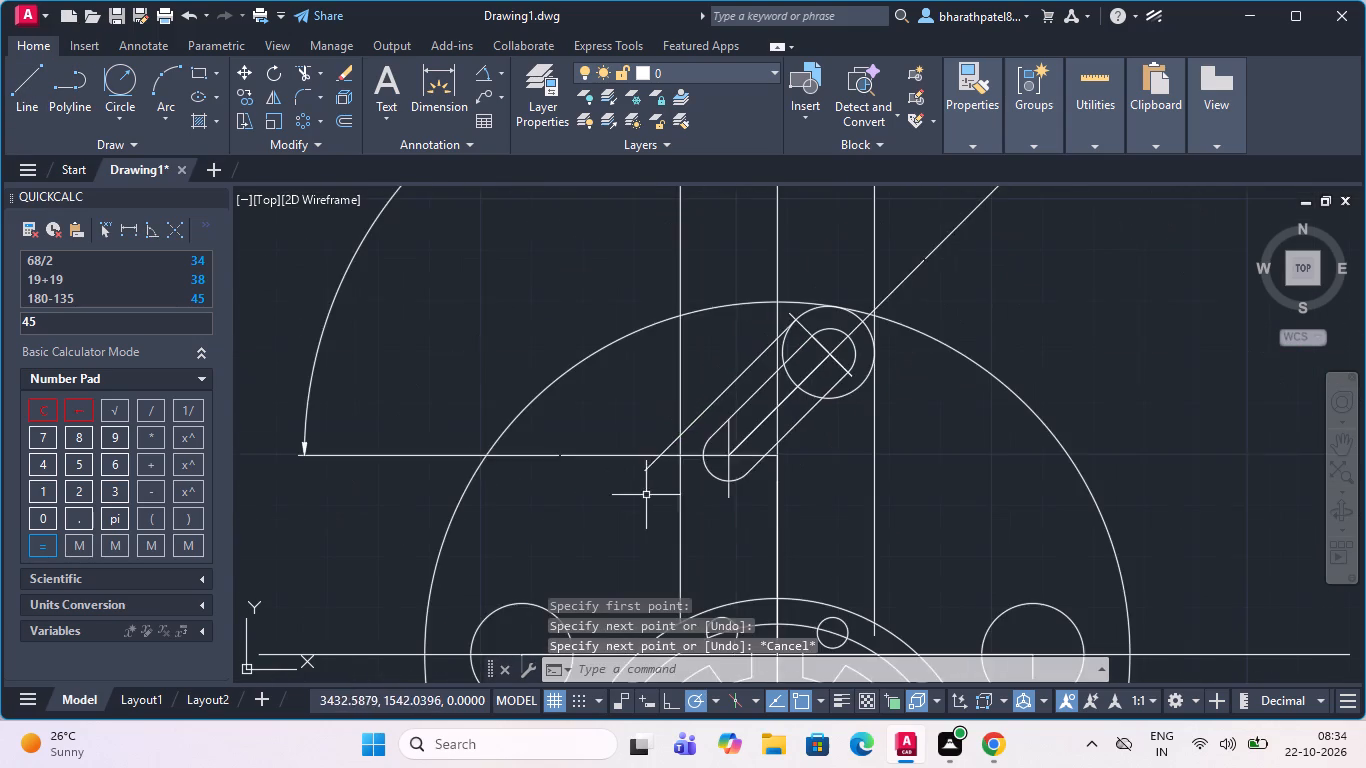
{"action": "scroll", "coordinate": [730, 403], "scroll_direction": "up", "scroll_amount": 3}
{"action": "scroll", "coordinate": [727, 402], "scroll_direction": "down", "scroll_amount": 3}
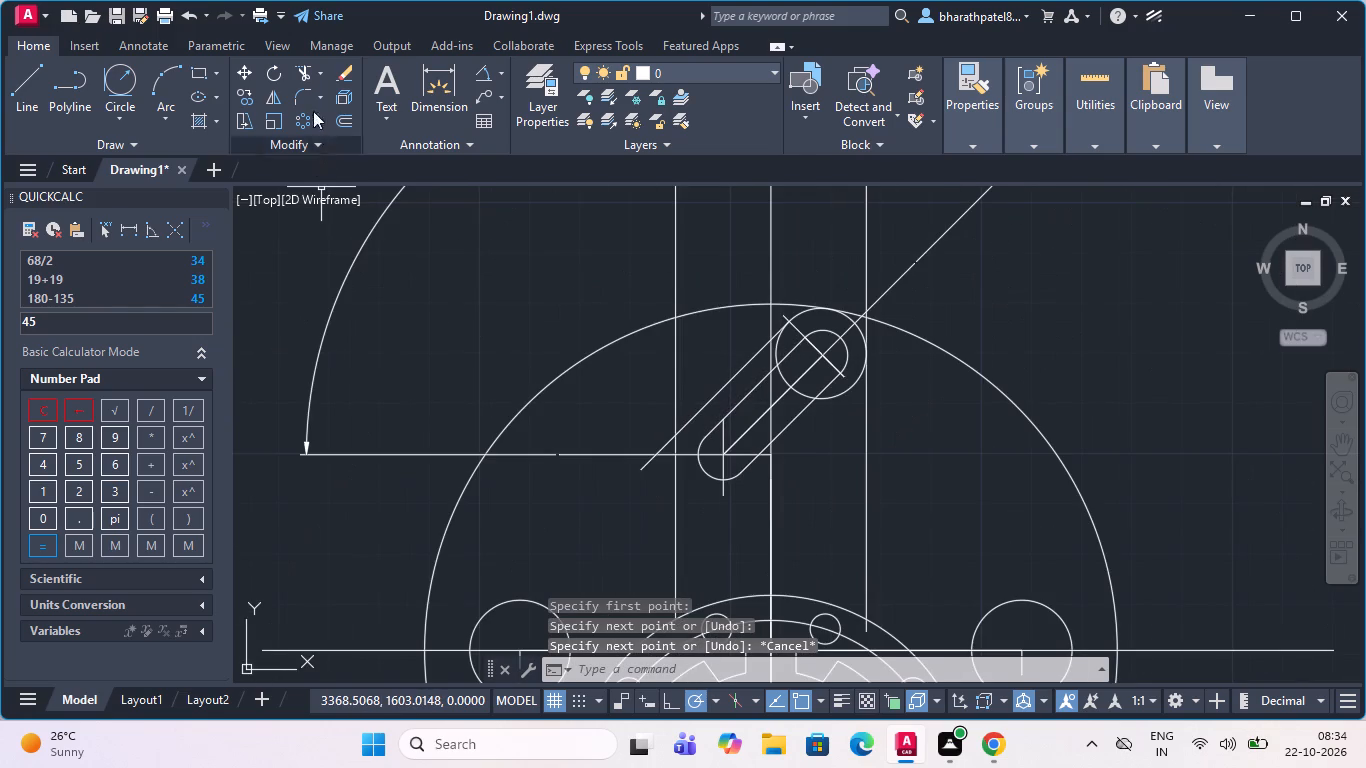
{"action": "left_click", "coordinate": [110, 74]}
{"action": "scroll", "coordinate": [714, 491], "scroll_direction": "up", "scroll_amount": 3}
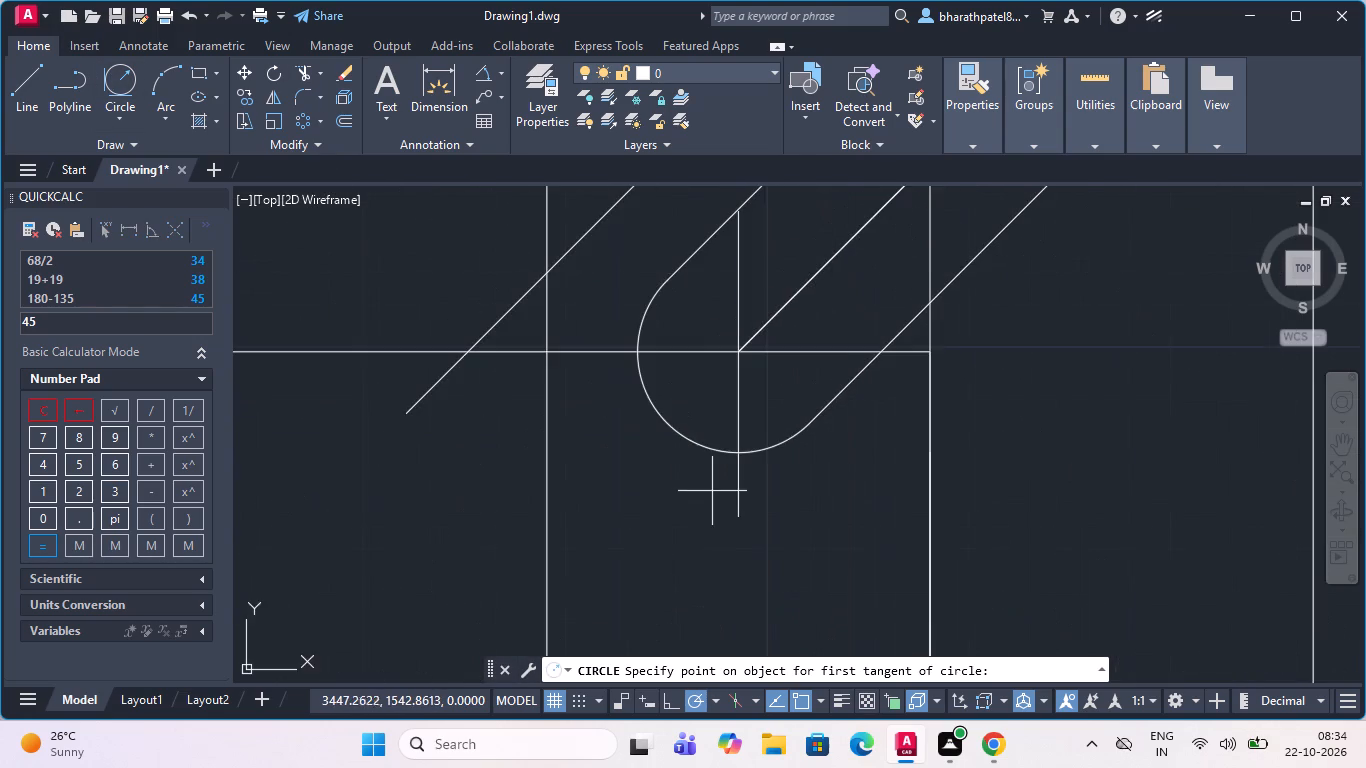
{"action": "scroll", "coordinate": [710, 489], "scroll_direction": "down", "scroll_amount": 1}
{"action": "left_click", "coordinate": [665, 293]}
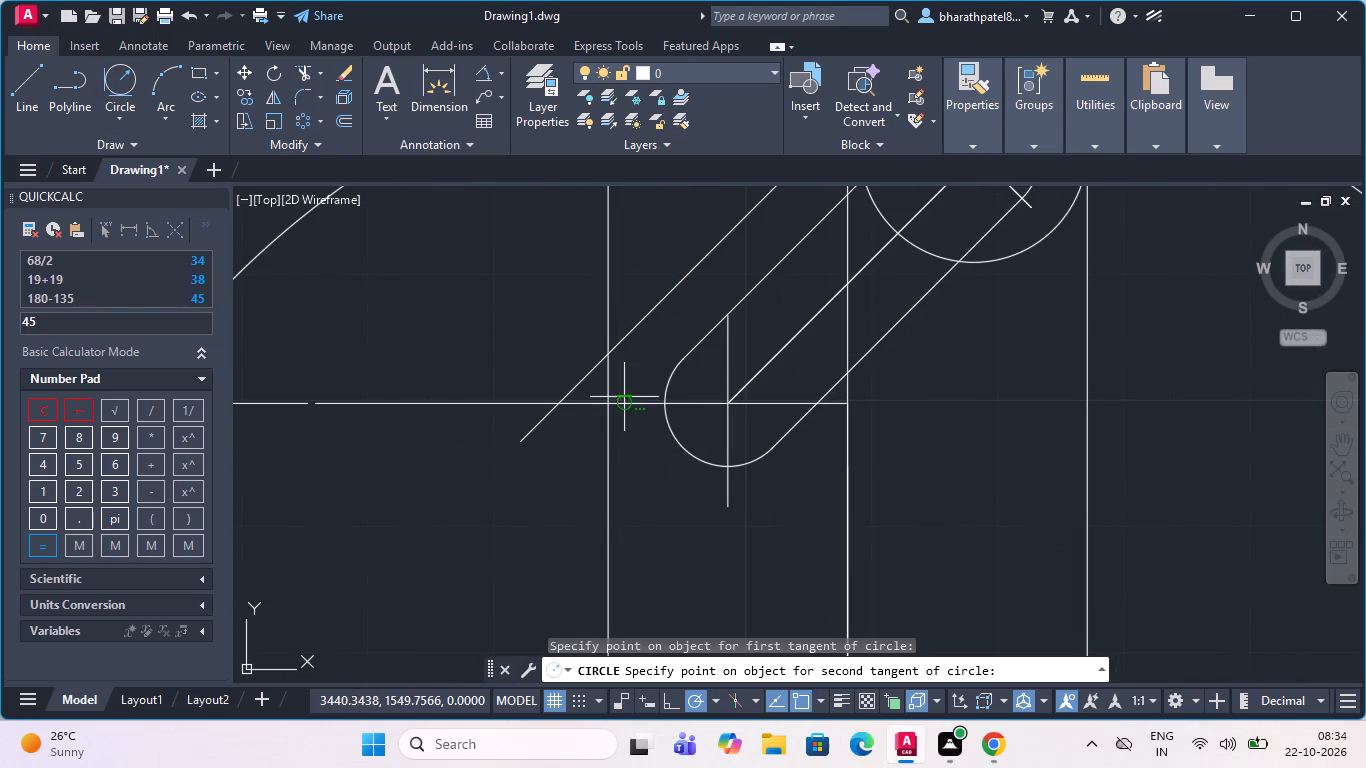
{"action": "left_click", "coordinate": [606, 390]}
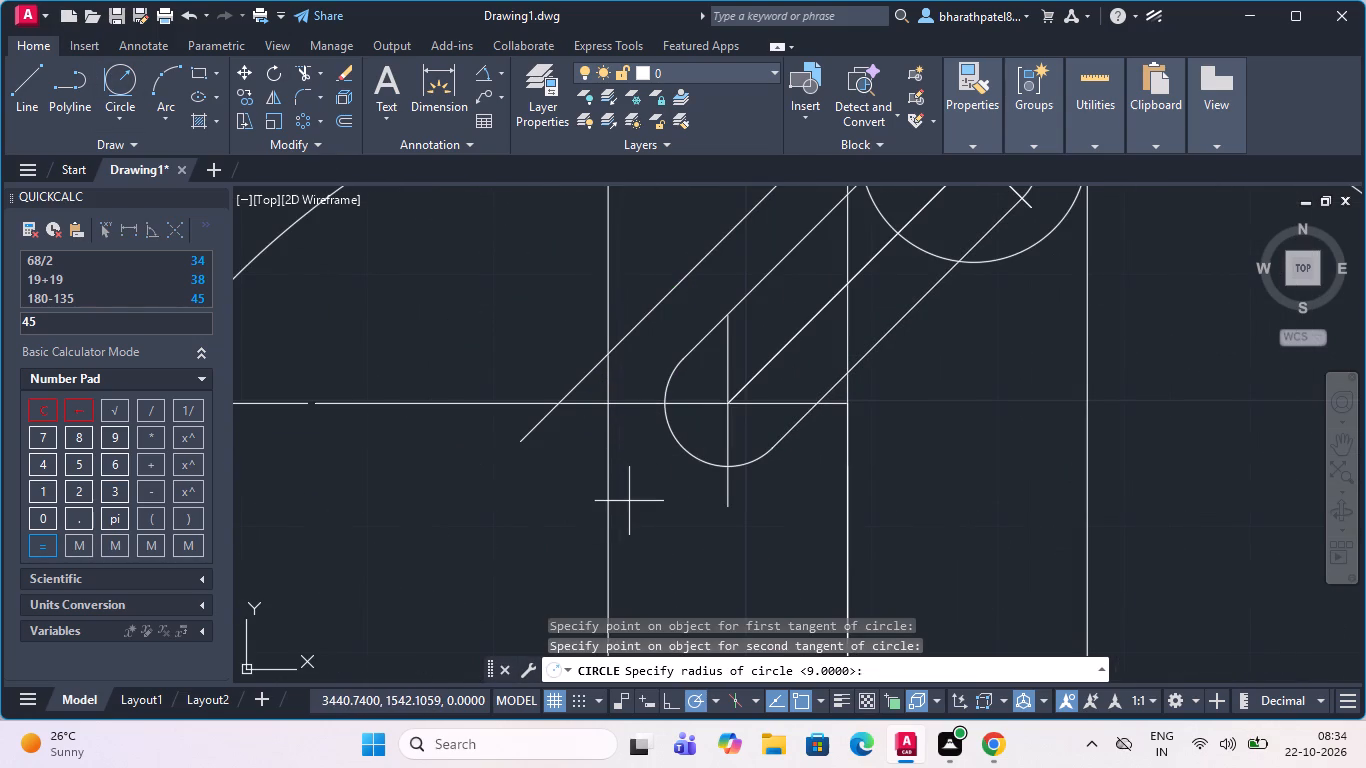
{"action": "key", "text": "9"}
{"action": "key", "text": "Return"}
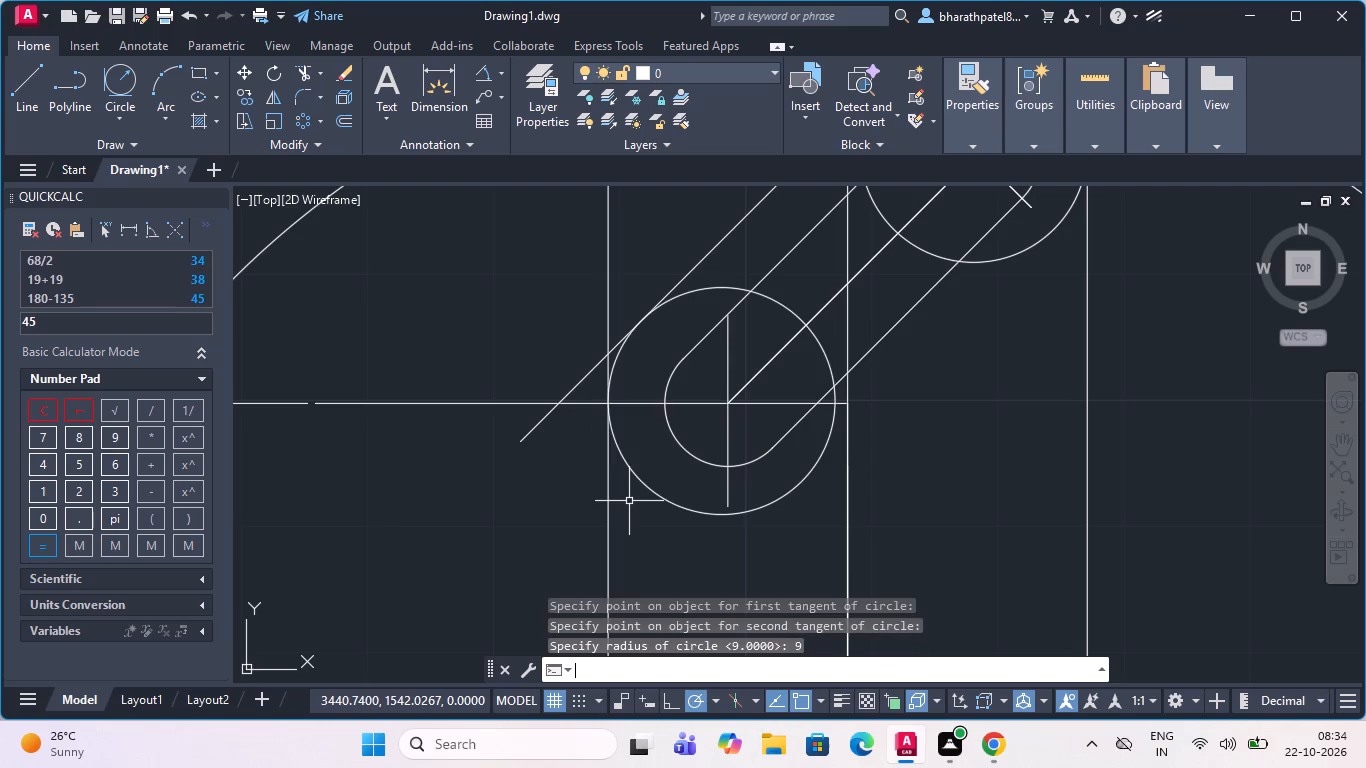
{"action": "scroll", "coordinate": [629, 501], "scroll_direction": "down", "scroll_amount": 2}
{"action": "scroll", "coordinate": [648, 466], "scroll_direction": "up", "scroll_amount": 2}
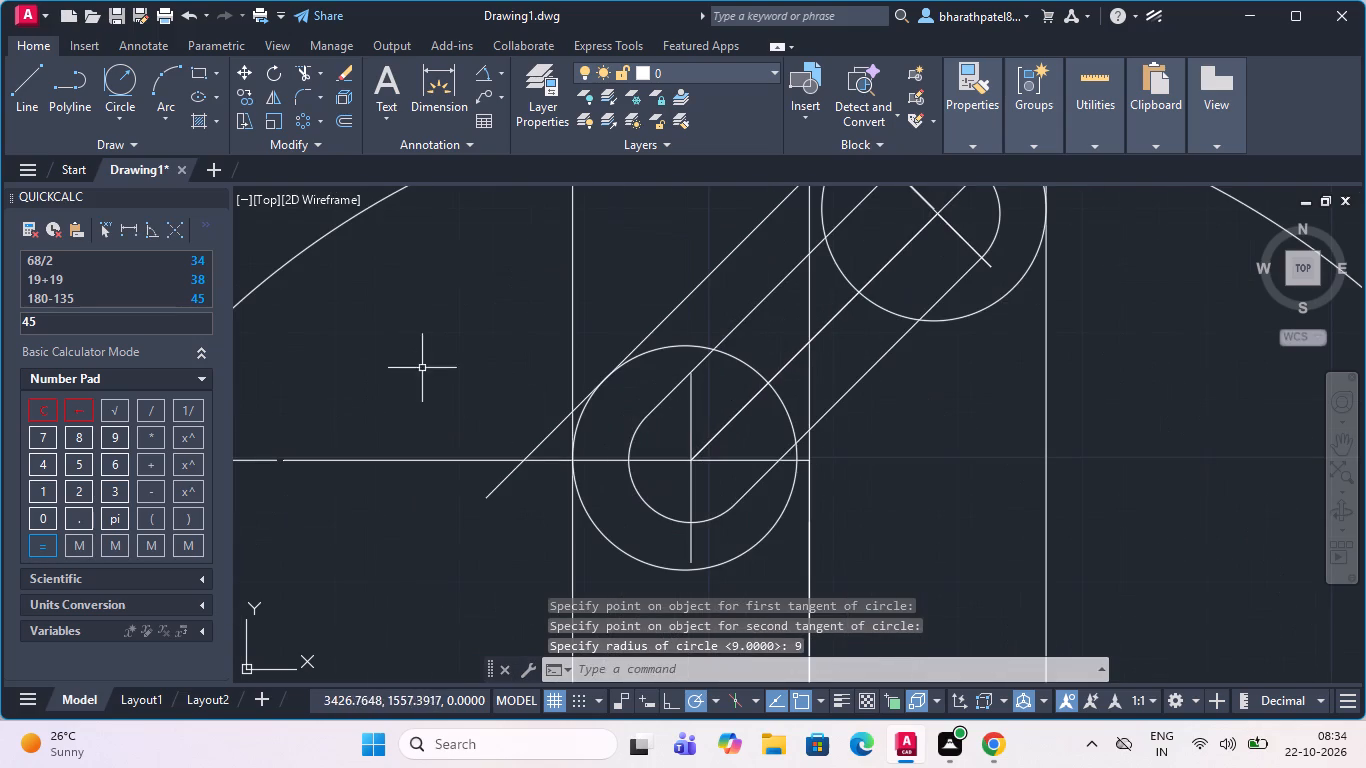
Trim the outer parallel line's overhang beyond the lower radius-9 circle and the 135° line's end beyond the upper radius-9 circle.
{"action": "scroll", "coordinate": [730, 492], "scroll_direction": "down", "scroll_amount": 1}
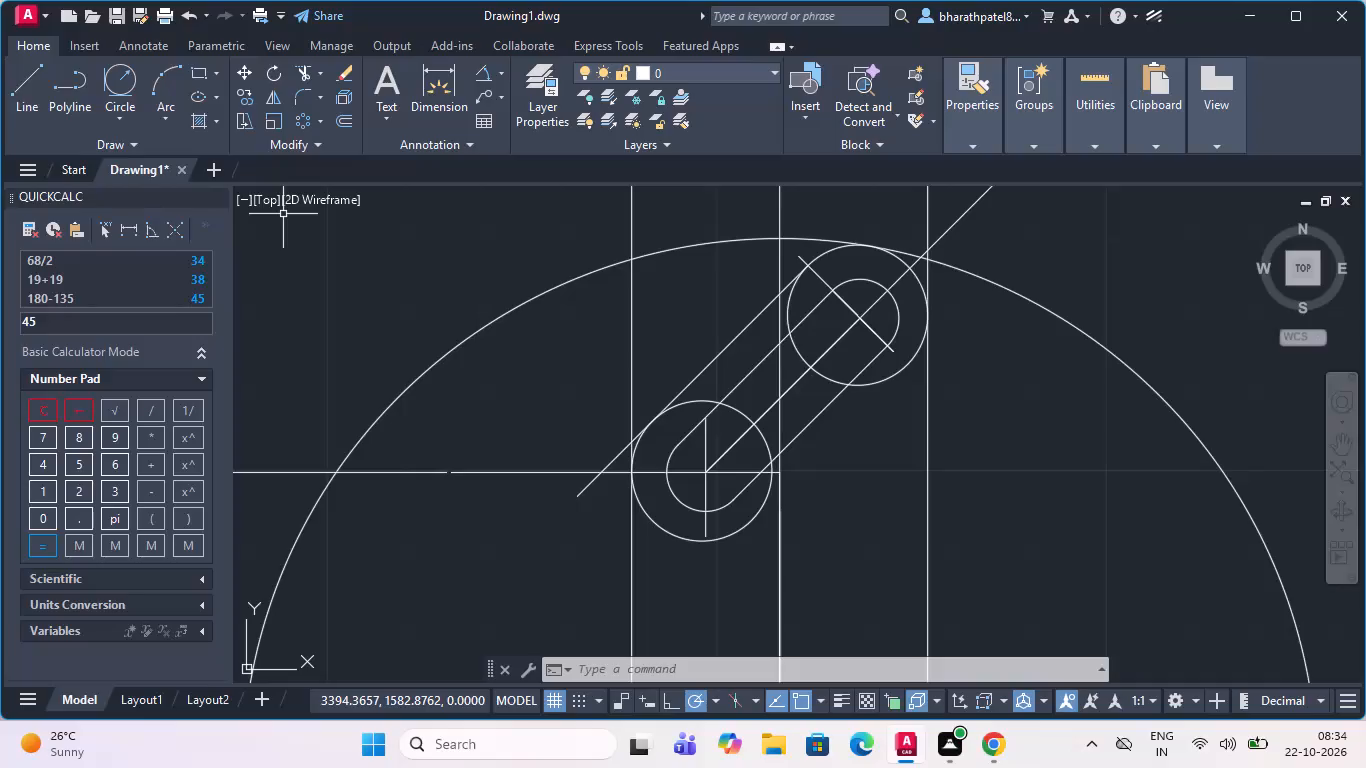
{"action": "left_click", "coordinate": [303, 71]}
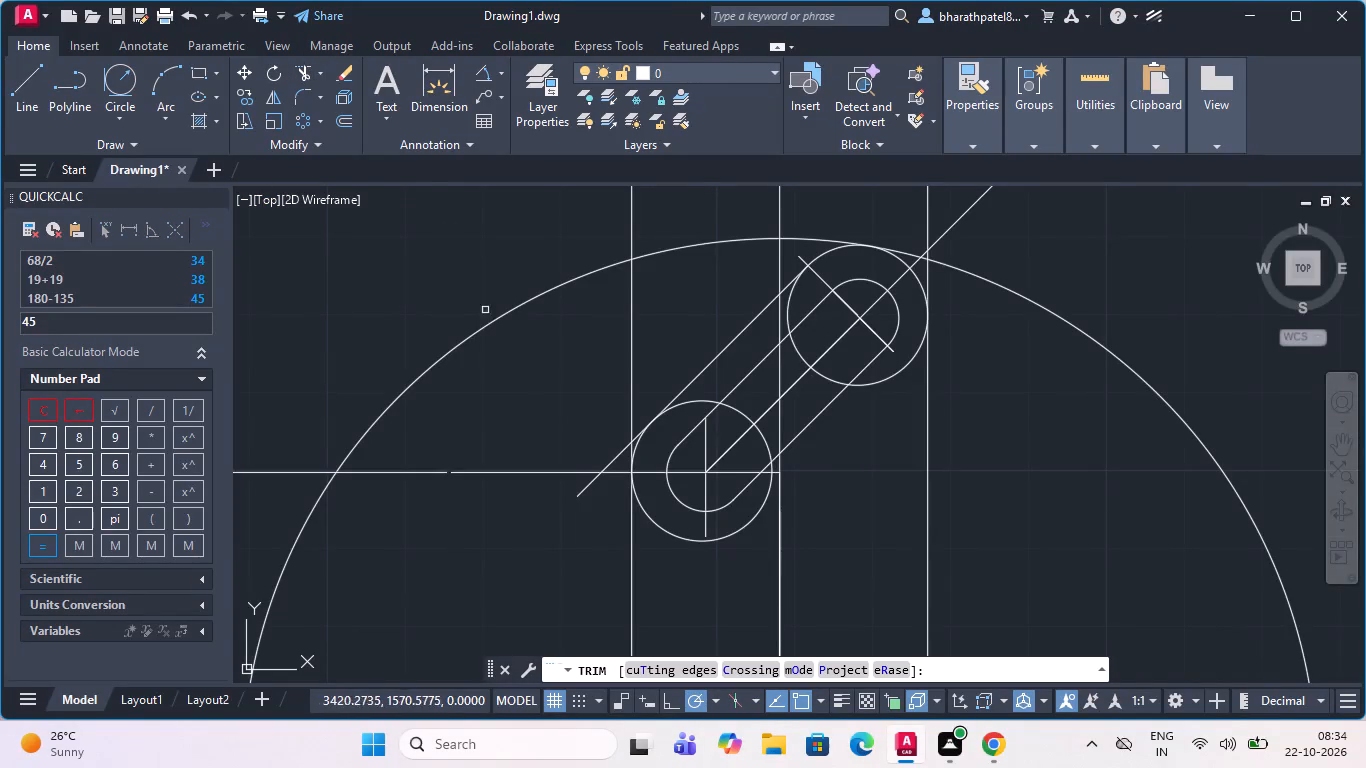
{"action": "left_click", "coordinate": [588, 492]}
{"action": "left_click", "coordinate": [611, 461]}
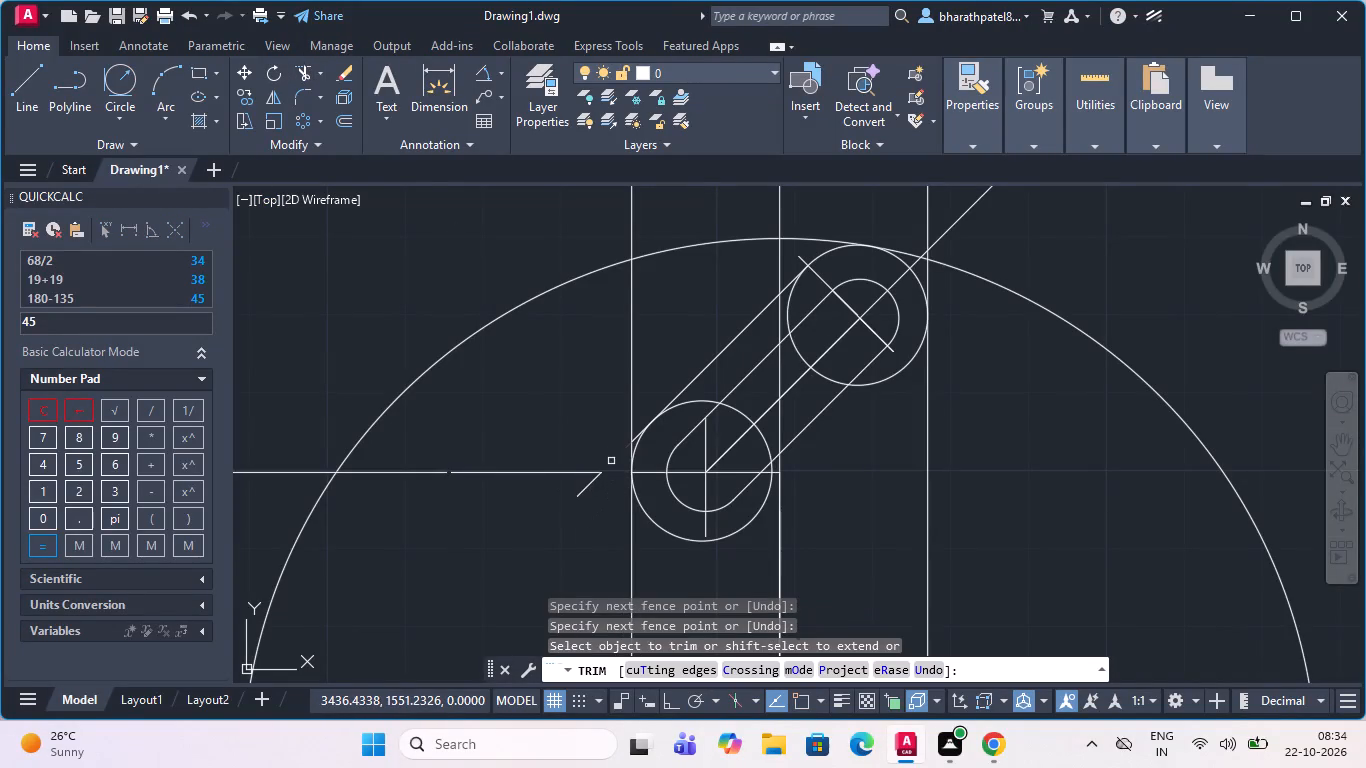
{"action": "left_click", "coordinate": [599, 477]}
{"action": "scroll", "coordinate": [647, 430], "scroll_direction": "up", "scroll_amount": 3}
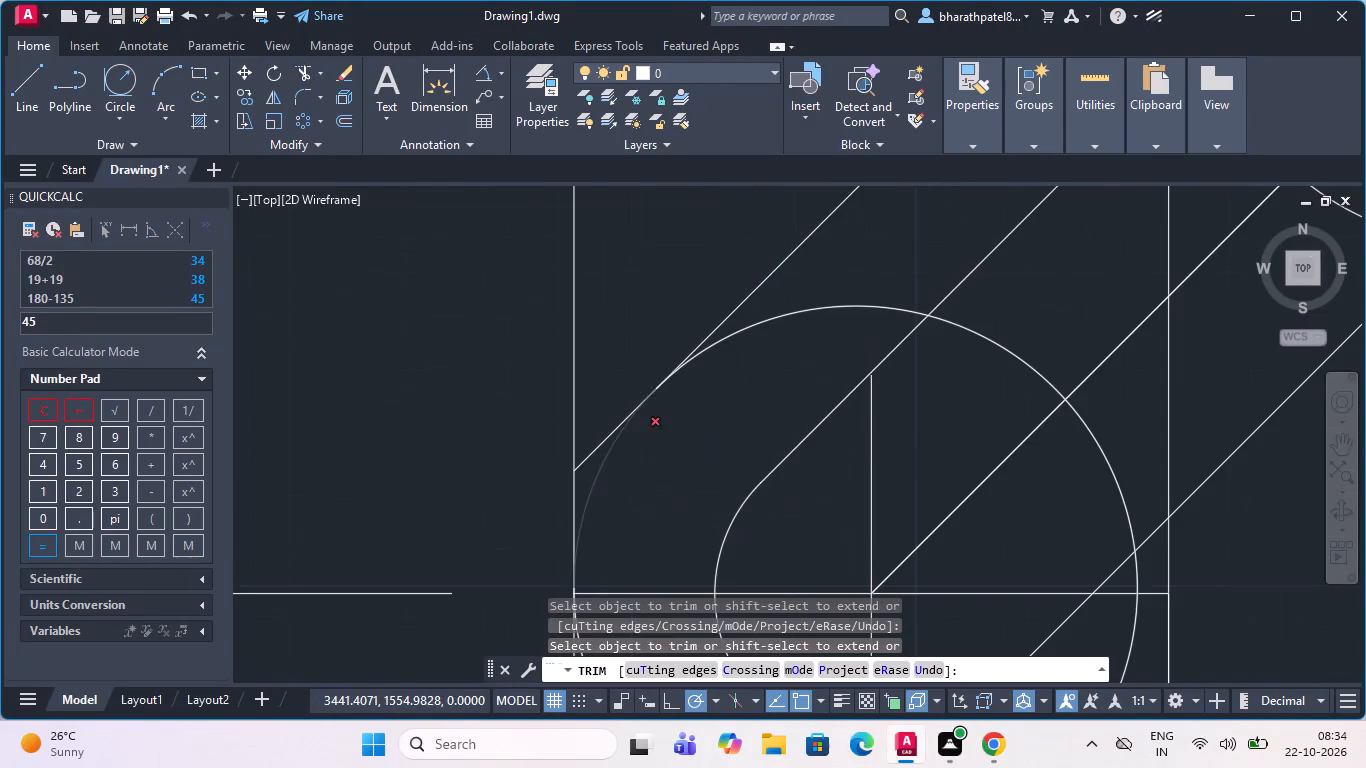
{"action": "left_click", "coordinate": [586, 459]}
{"action": "scroll", "coordinate": [607, 450], "scroll_direction": "down", "scroll_amount": 3}
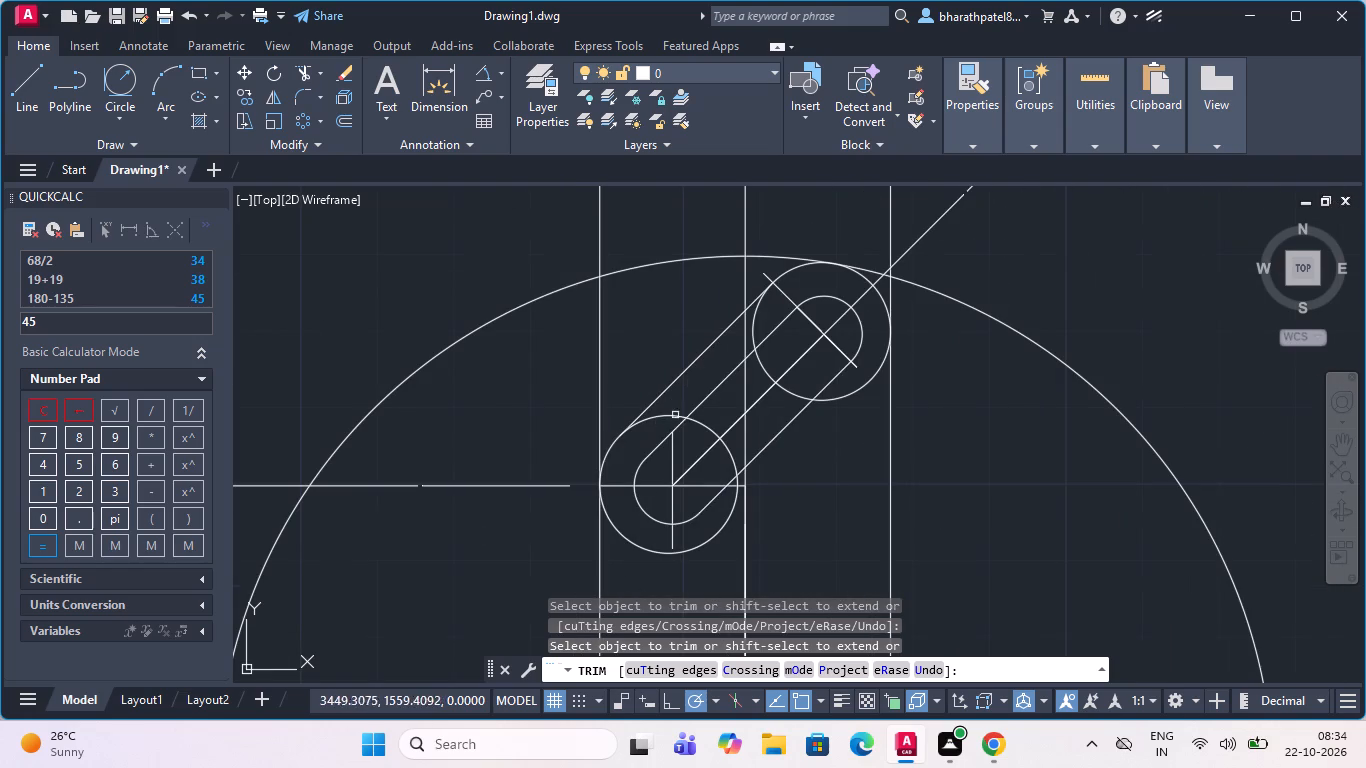
{"action": "left_click", "coordinate": [765, 275]}
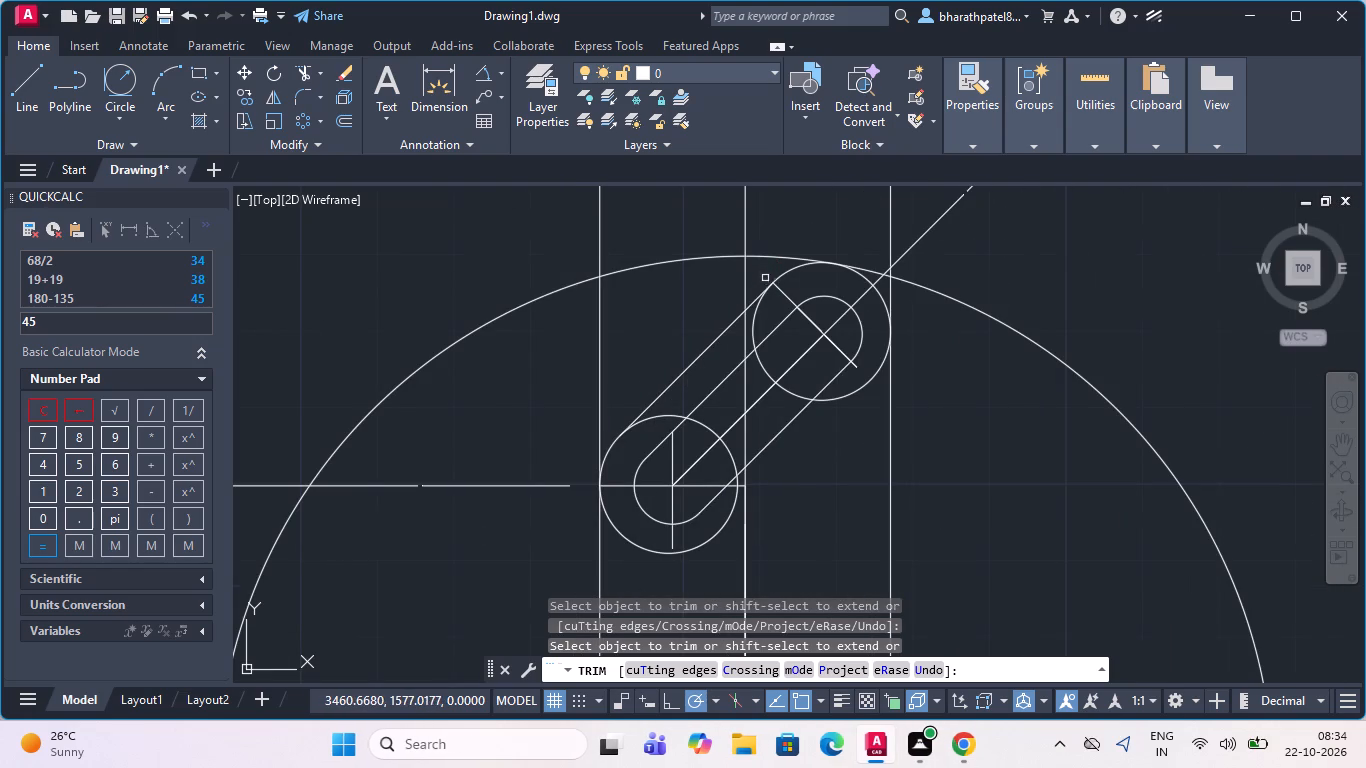
Trim the facing arcs of both radius-9 circles between the outer parallel line and the slot's lower-right side line.
{"action": "left_click", "coordinate": [760, 318]}
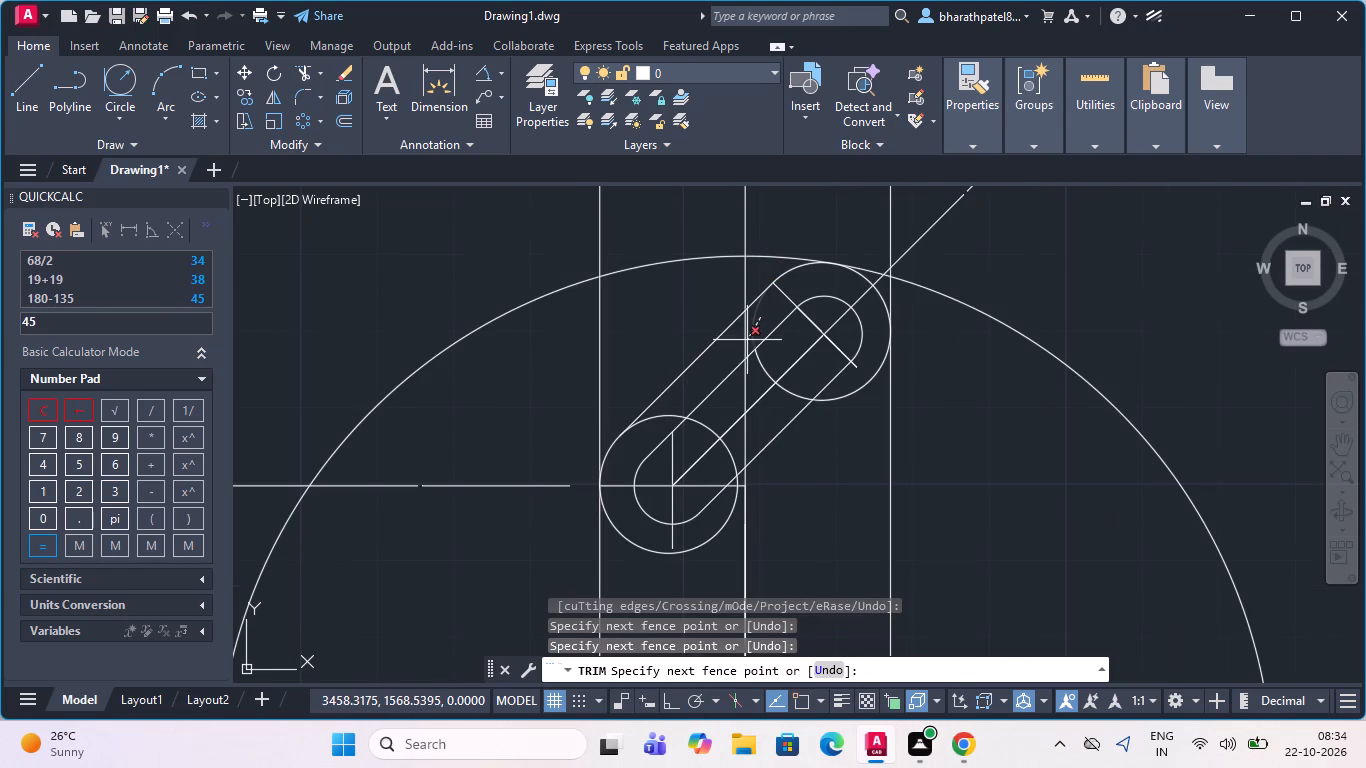
{"action": "left_click", "coordinate": [747, 342]}
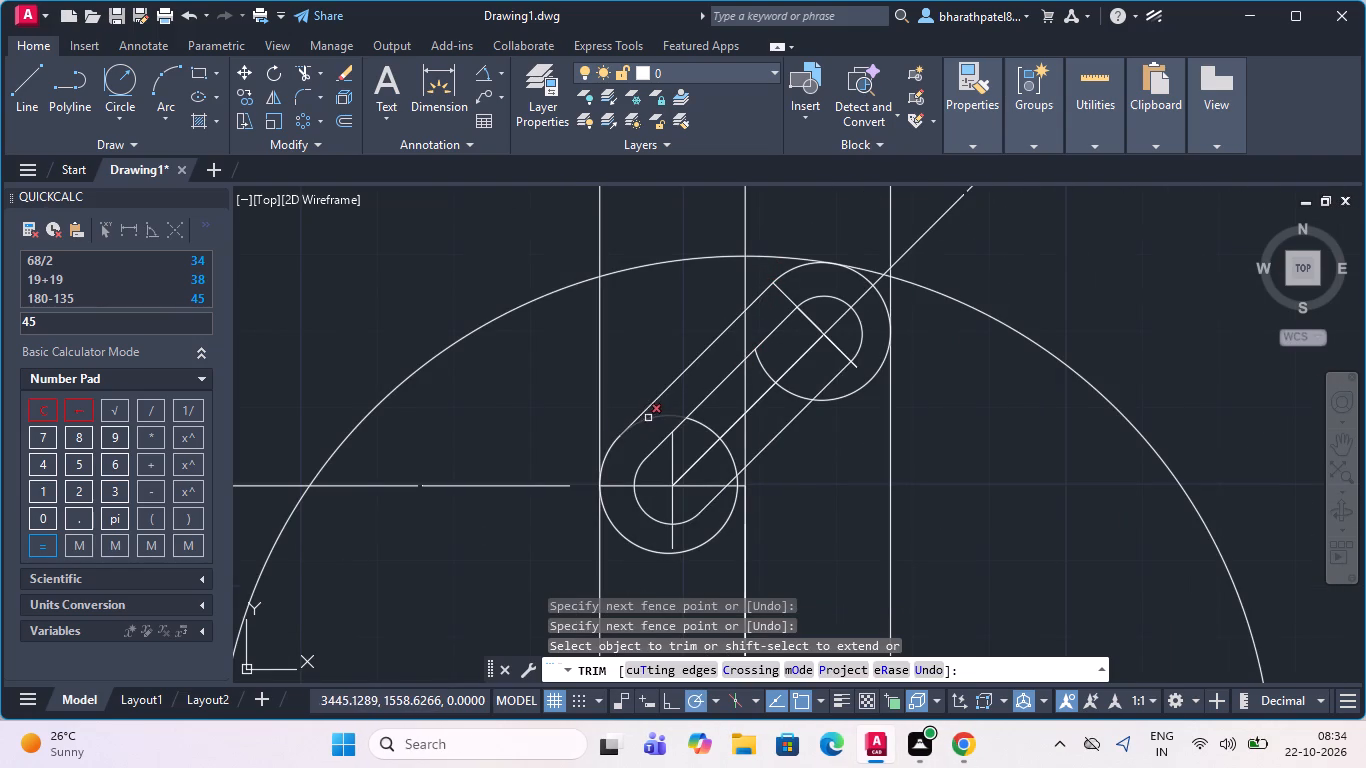
{"action": "left_click", "coordinate": [652, 418]}
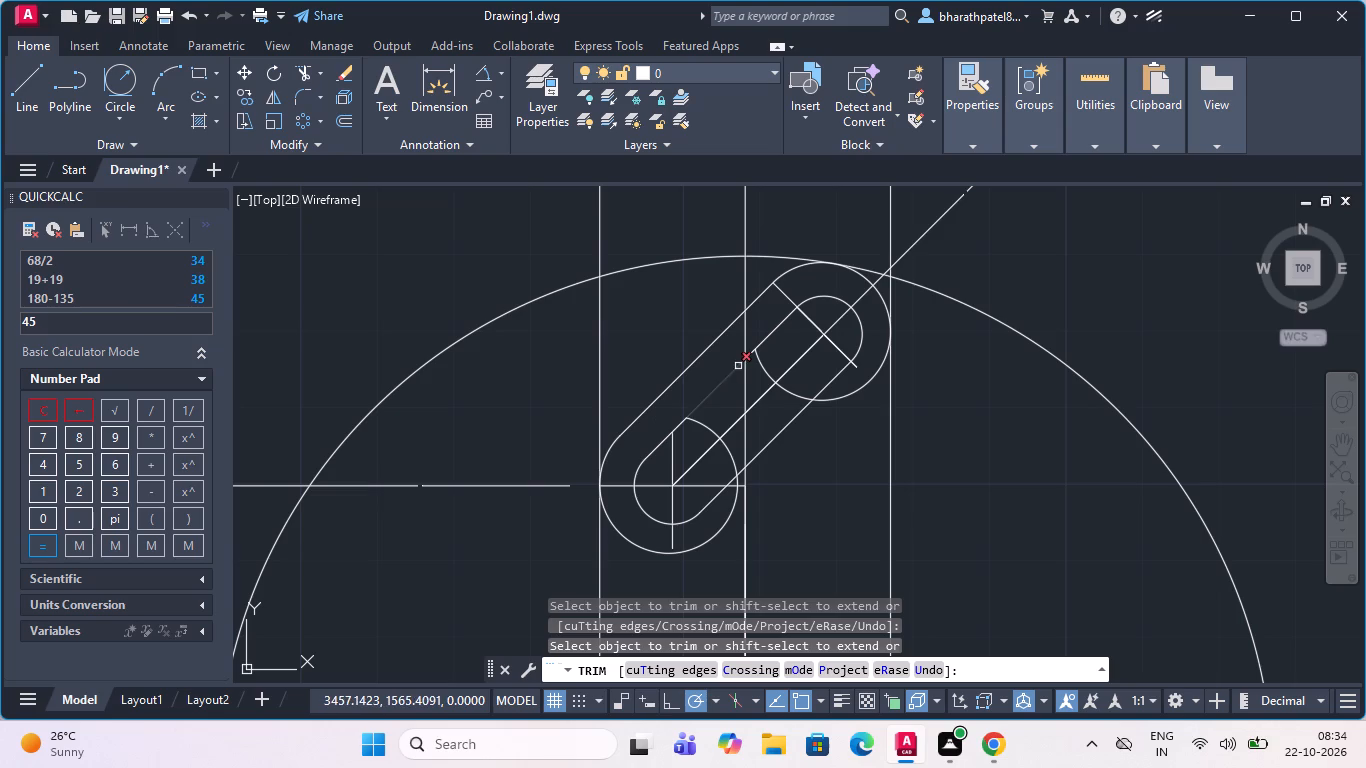
{"action": "left_click", "coordinate": [711, 433]}
{"action": "left_click", "coordinate": [727, 446]}
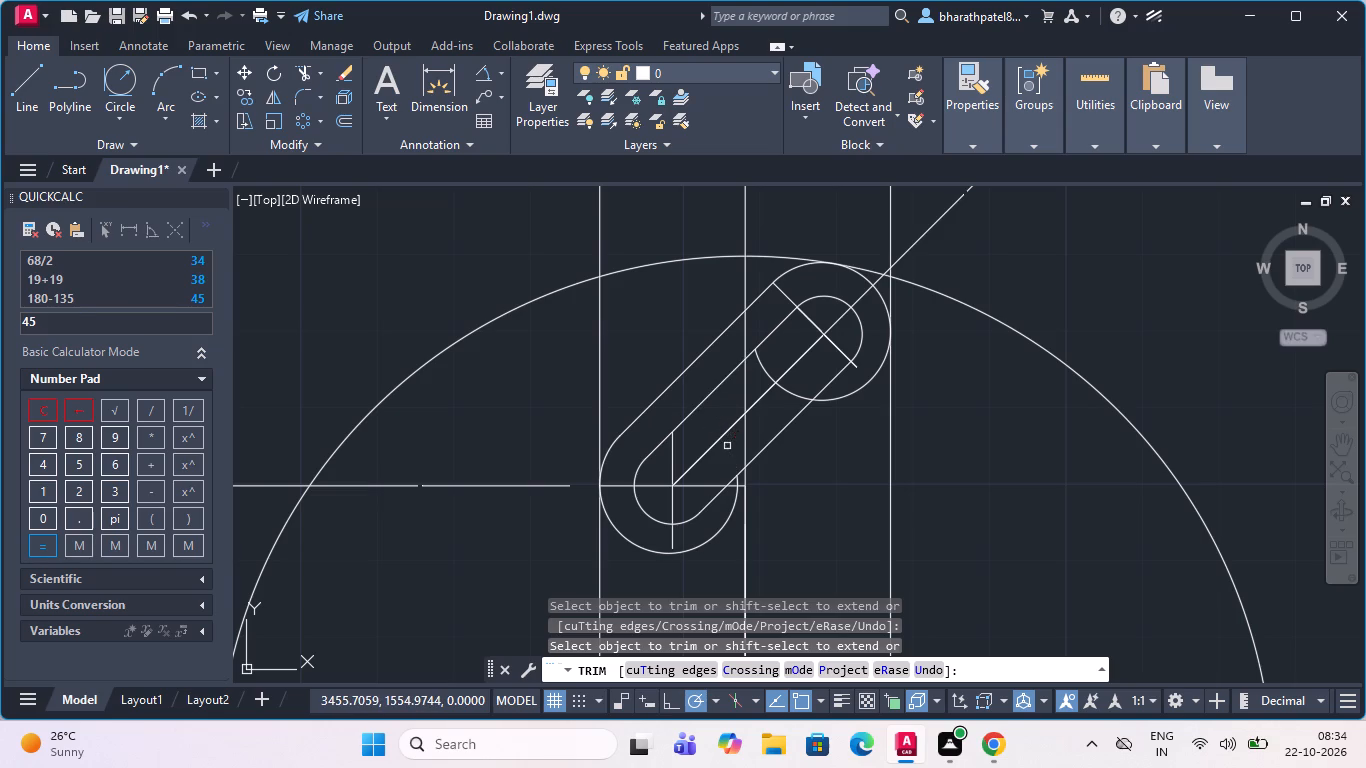
{"action": "left_click", "coordinate": [799, 393]}
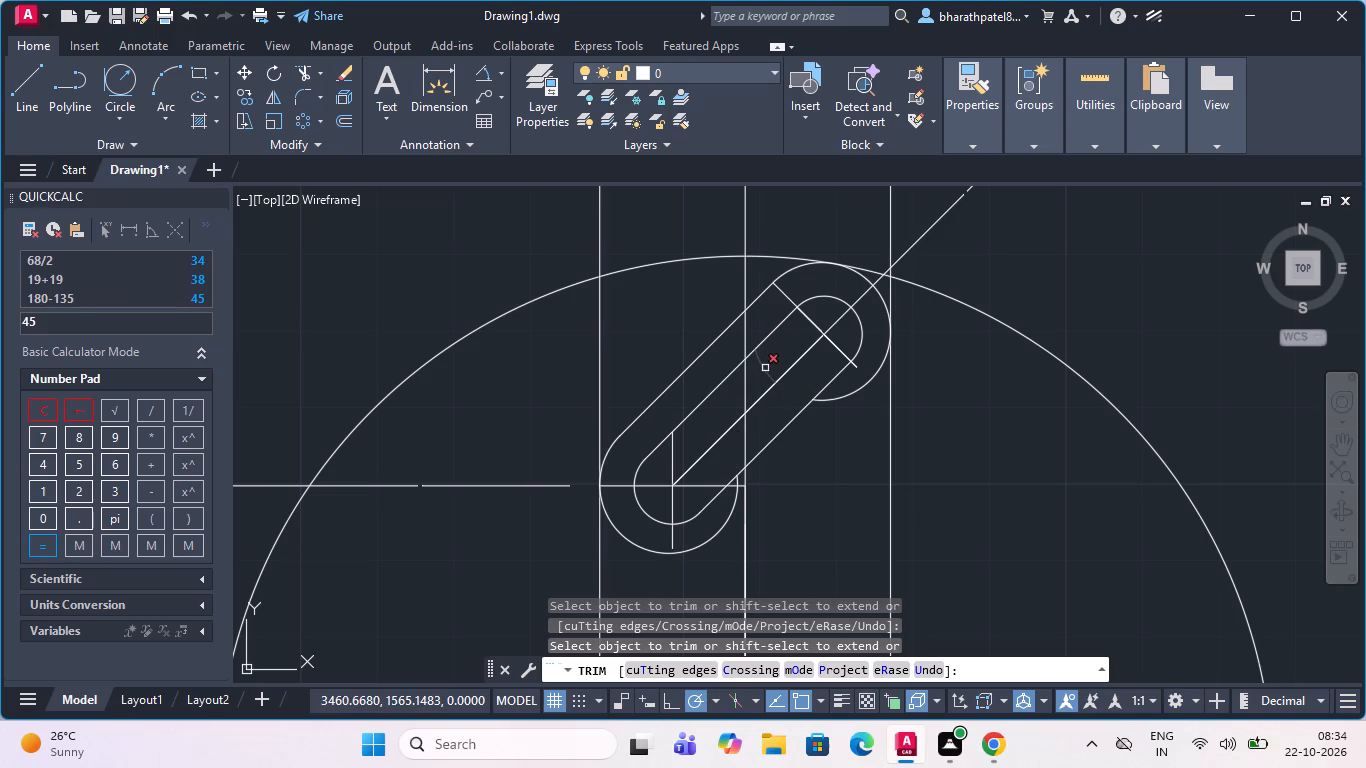
{"action": "left_click", "coordinate": [765, 368]}
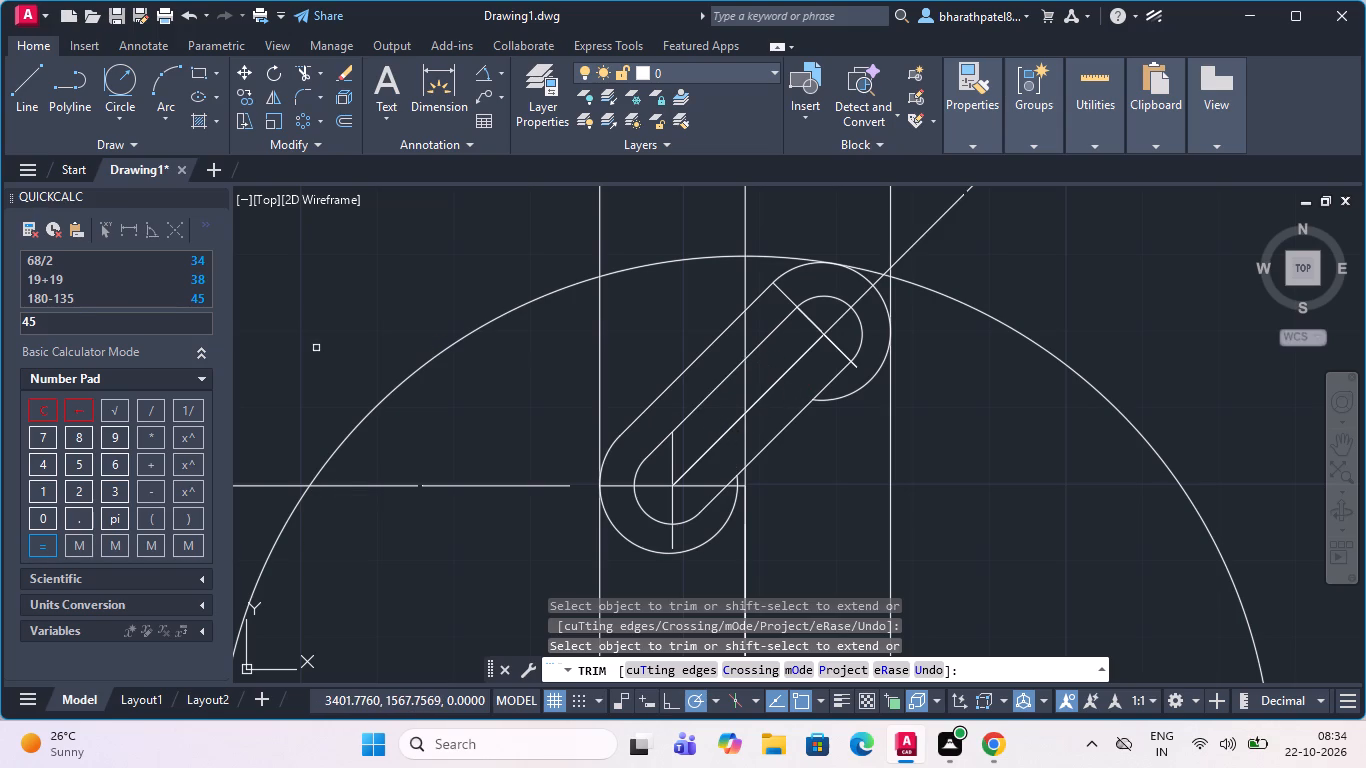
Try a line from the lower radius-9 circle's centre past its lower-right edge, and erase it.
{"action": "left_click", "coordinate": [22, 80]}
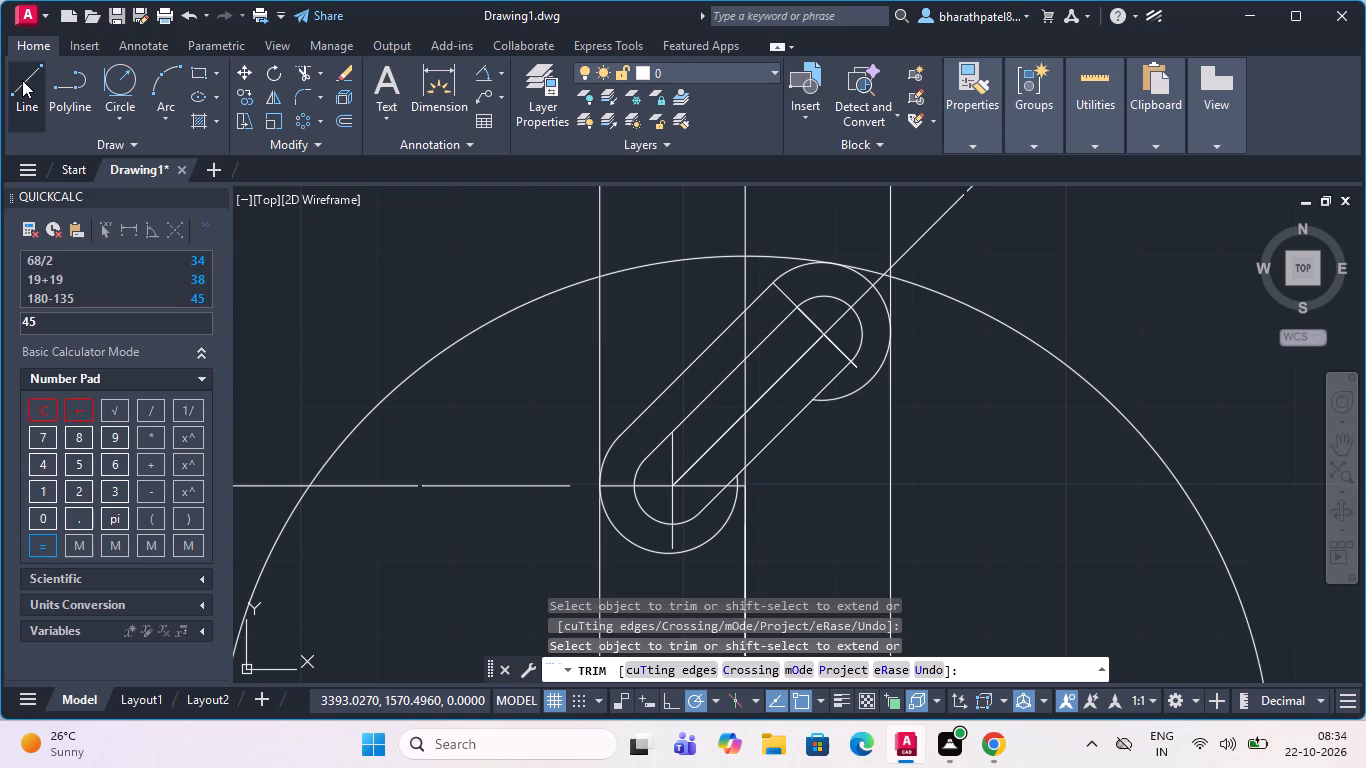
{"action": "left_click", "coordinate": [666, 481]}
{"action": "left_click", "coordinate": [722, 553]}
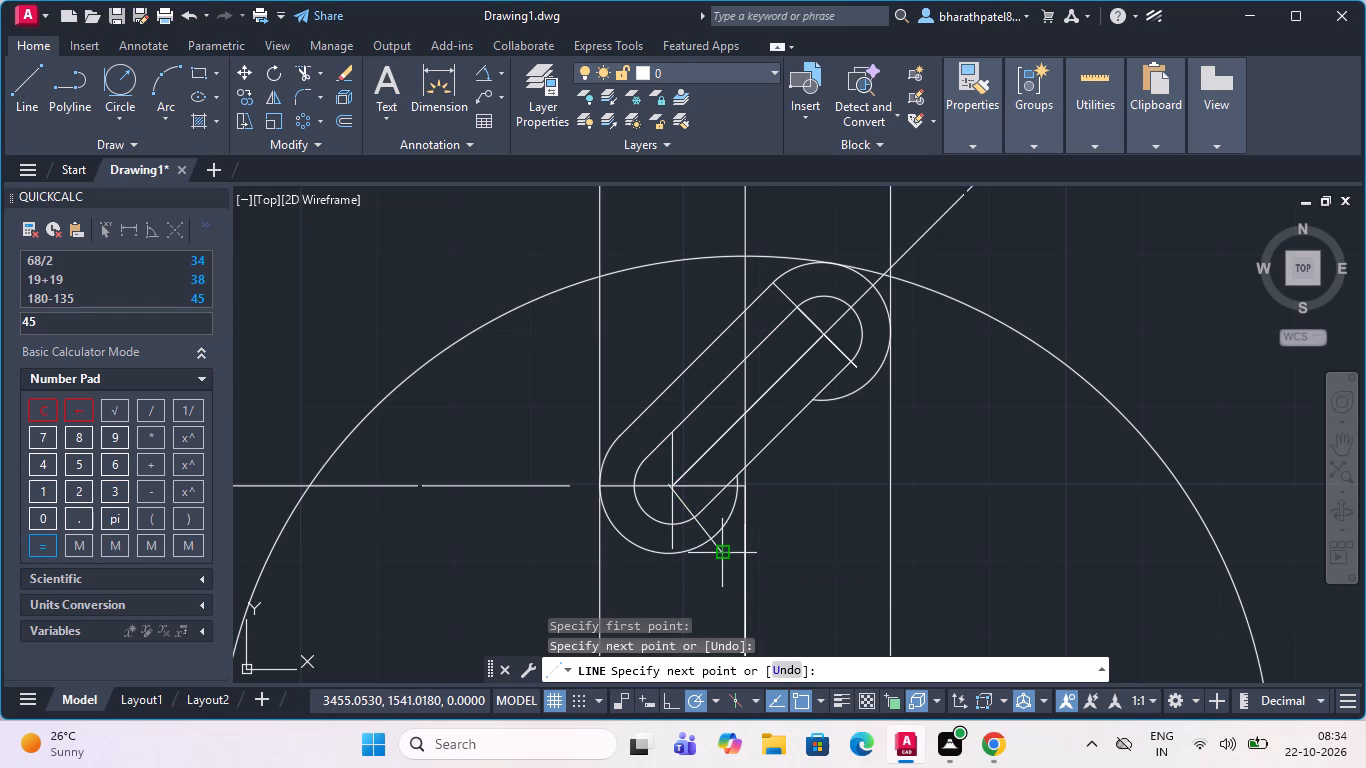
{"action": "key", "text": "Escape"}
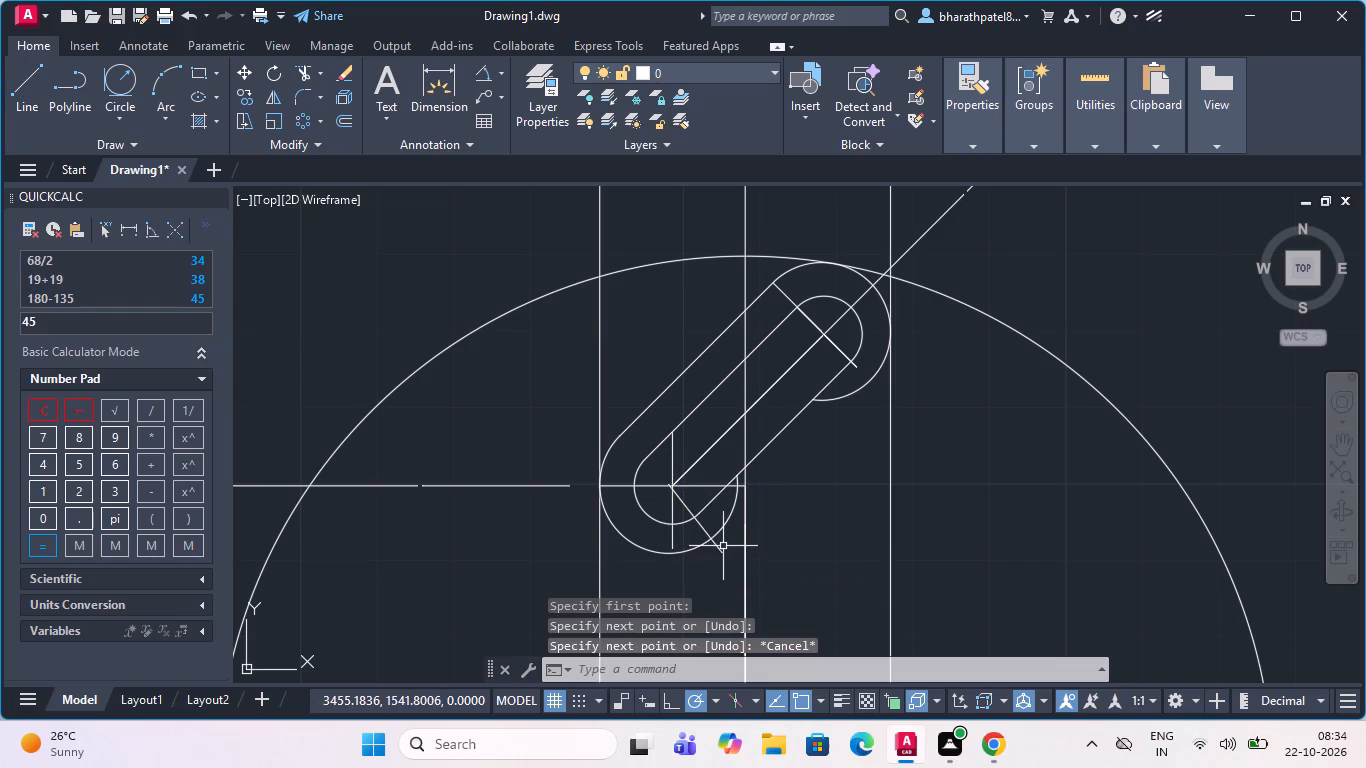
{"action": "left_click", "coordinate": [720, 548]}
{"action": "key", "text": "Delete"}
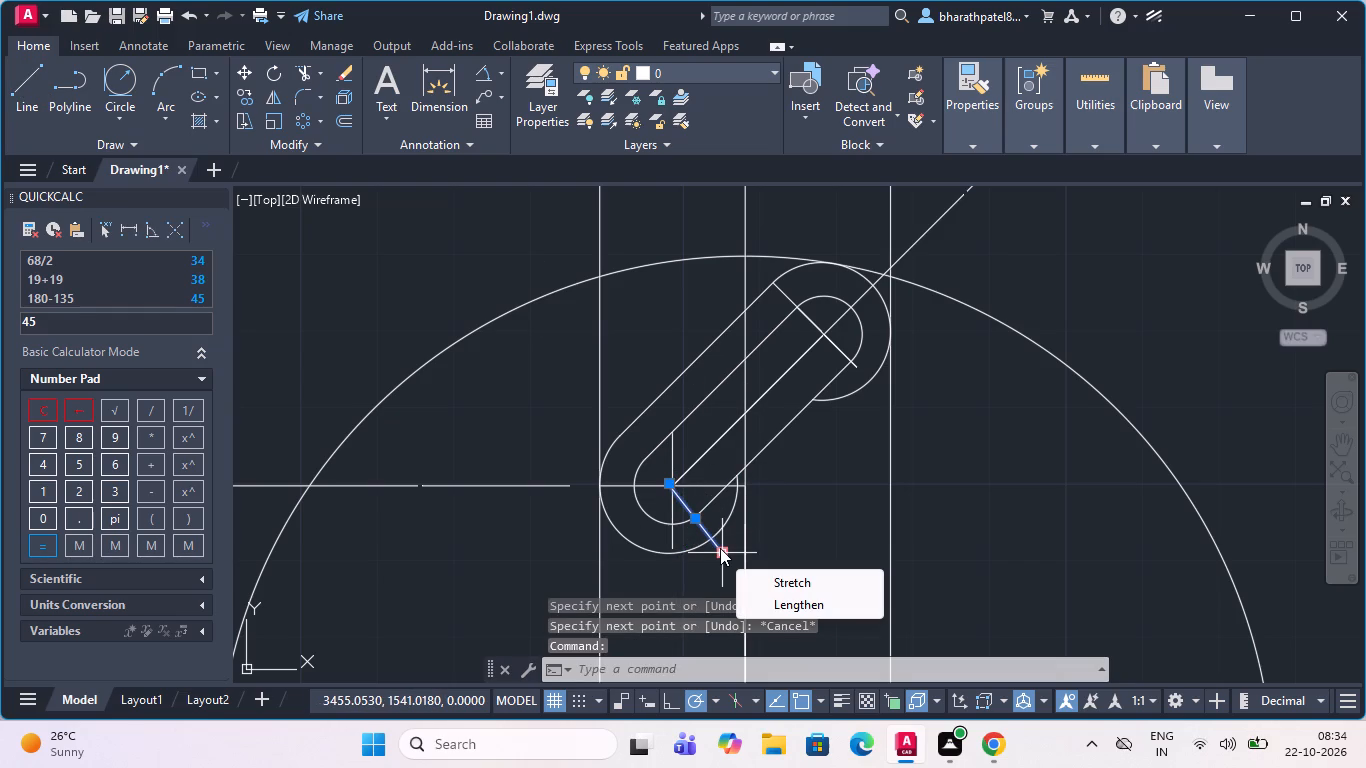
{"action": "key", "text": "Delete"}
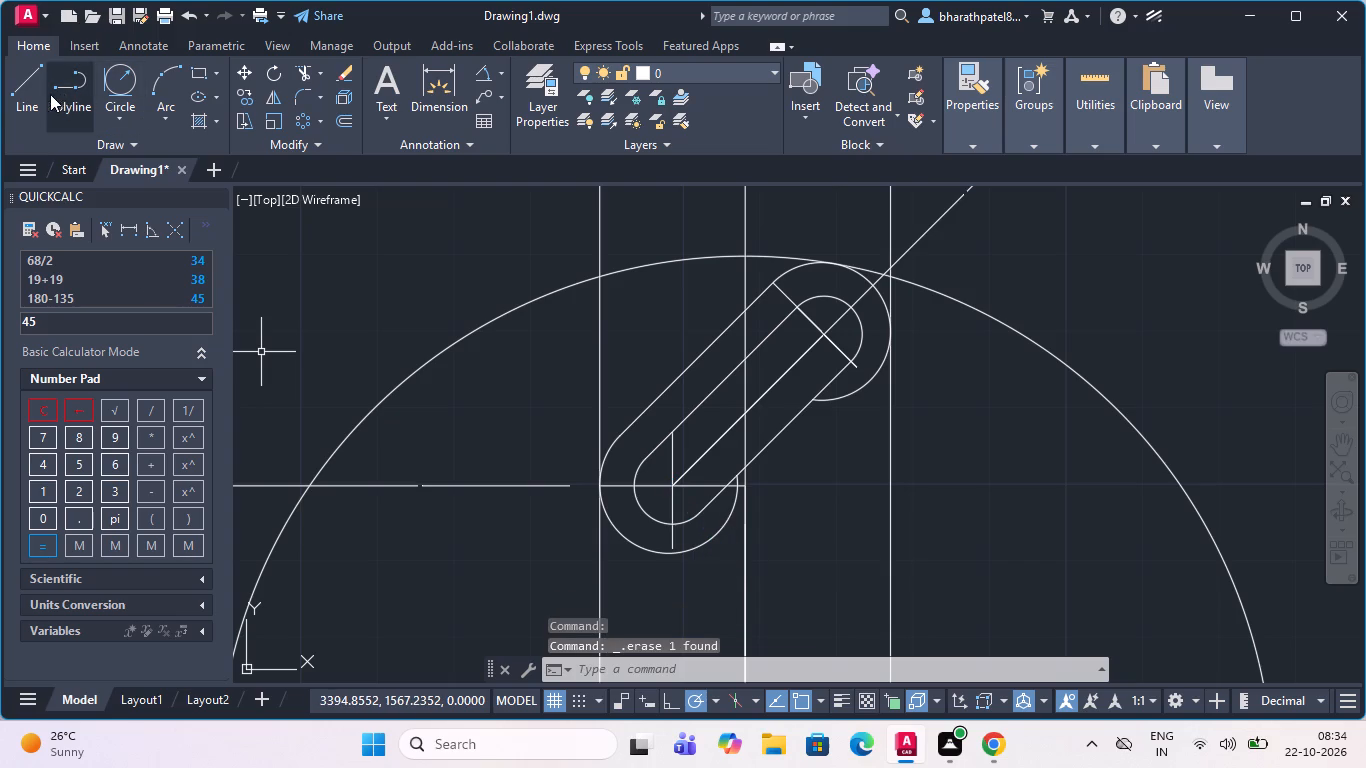
Draw a line perpendicular to the slot from its lower end centre, extending past the lower radius-9 arc's lower-right edge.
{"action": "left_click", "coordinate": [20, 91]}
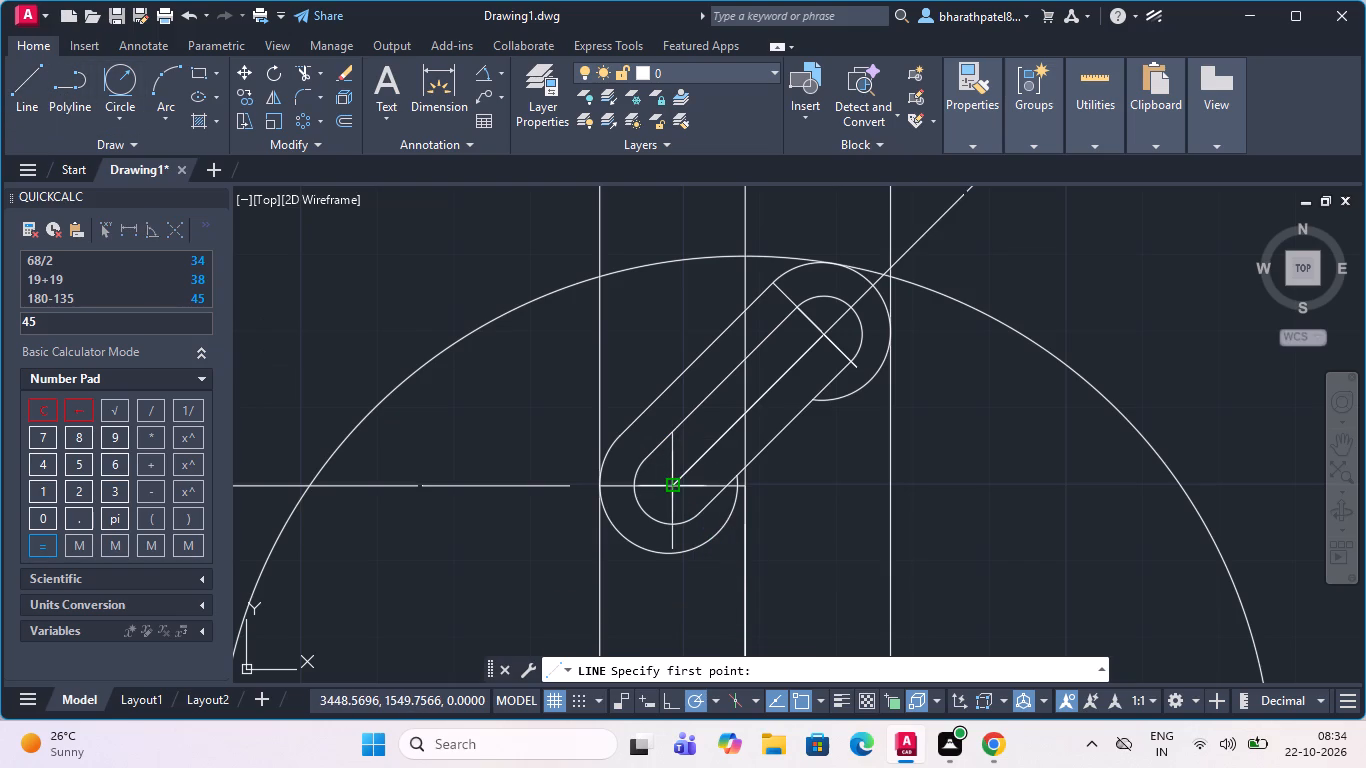
{"action": "left_click", "coordinate": [674, 485]}
{"action": "scroll", "coordinate": [714, 570], "scroll_direction": "up", "scroll_amount": 2}
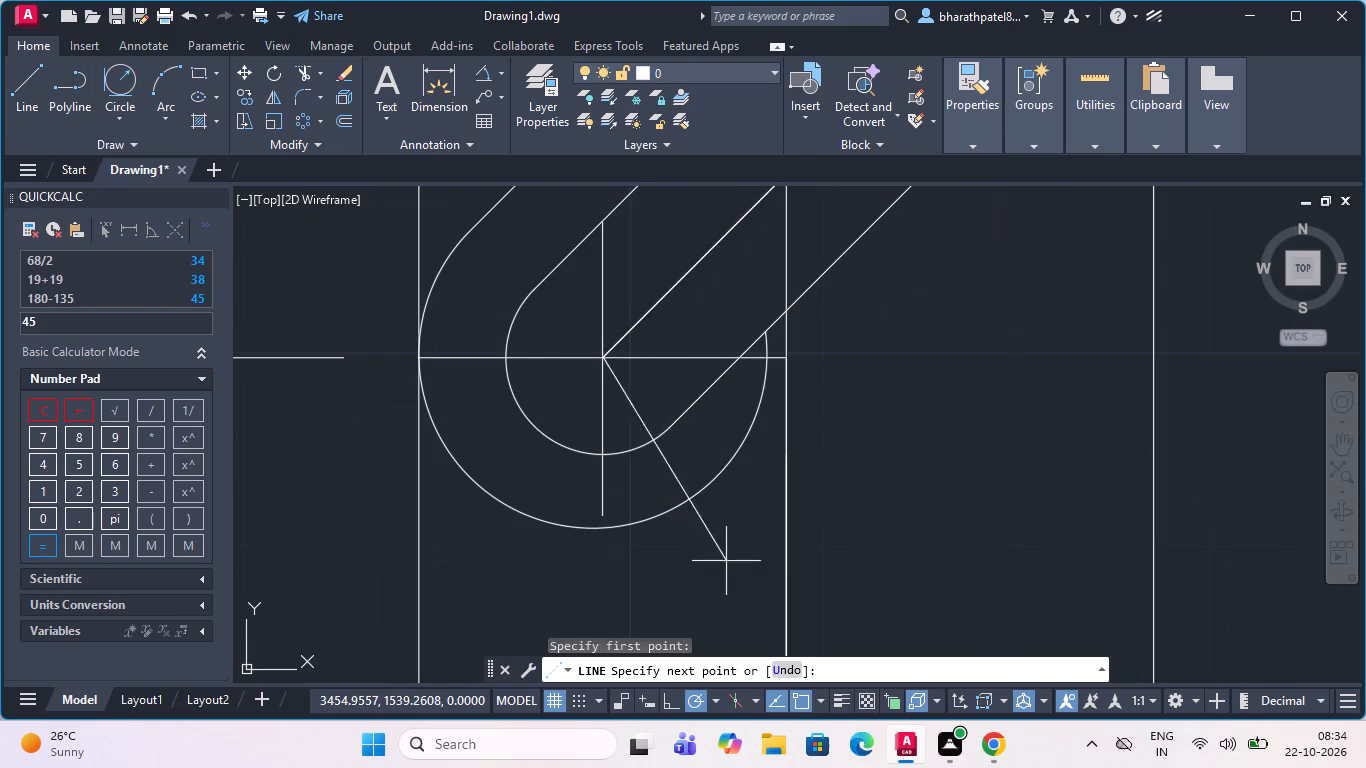
{"action": "left_click", "coordinate": [766, 527]}
{"action": "key", "text": "Escape"}
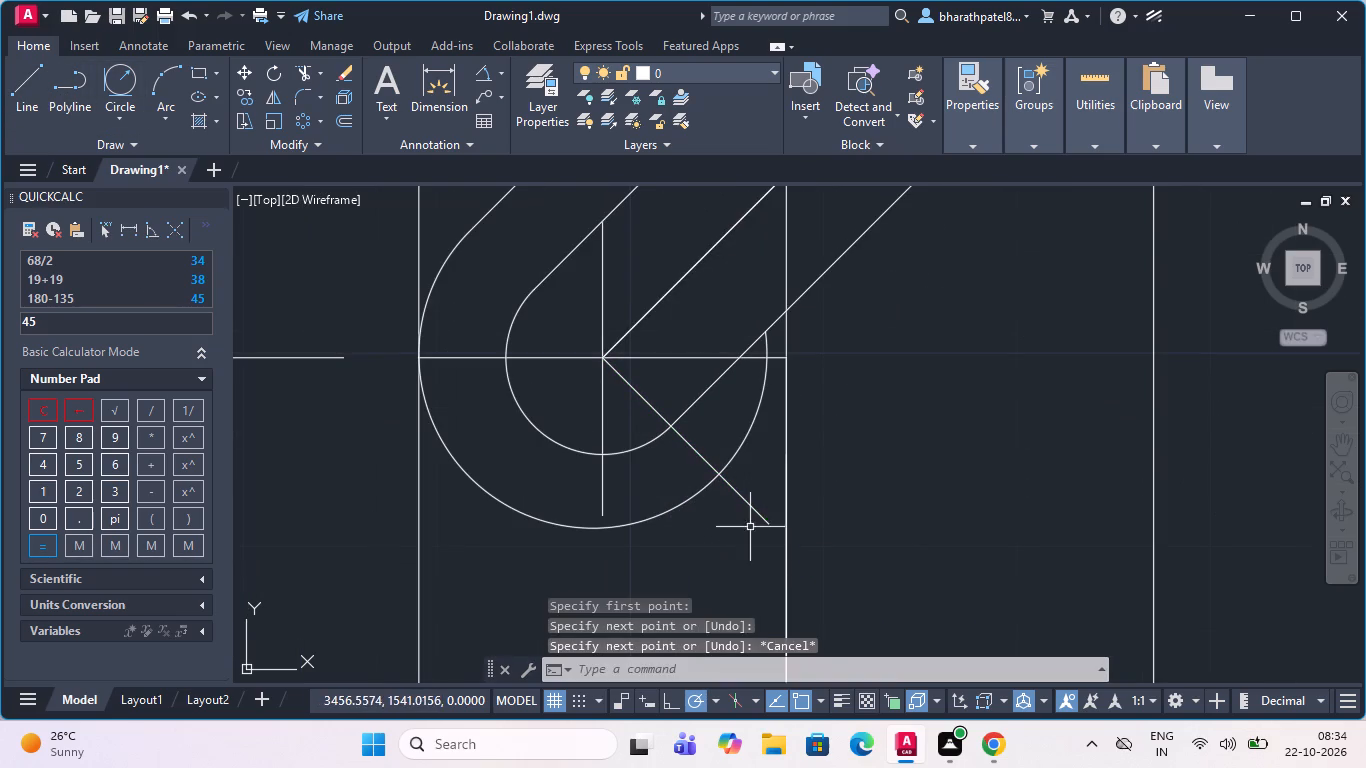
Draw a line continuing from the lower-right end of the upper cross line, perpendicular to the slot and past the upper radius-9 arc.
{"action": "scroll", "coordinate": [730, 537], "scroll_direction": "down", "scroll_amount": 3}
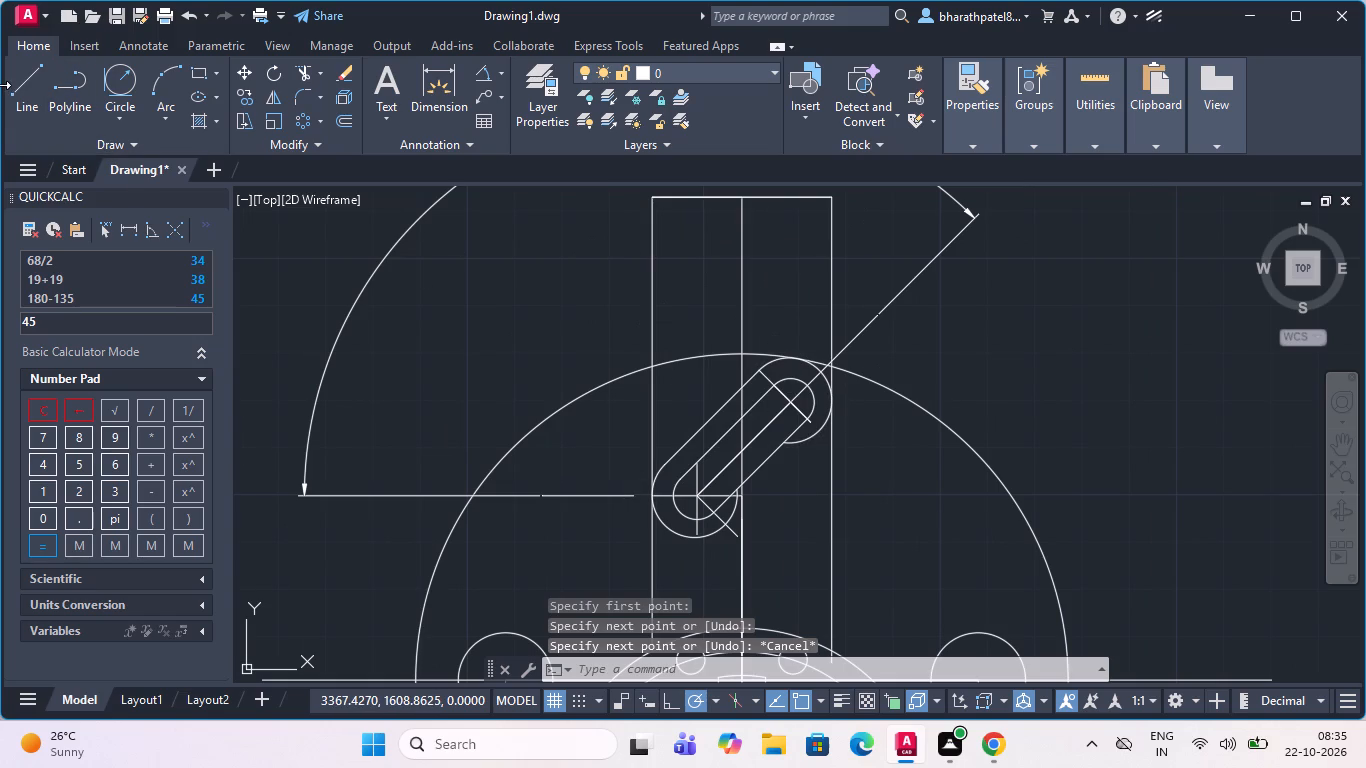
{"action": "left_click", "coordinate": [0, 85]}
{"action": "left_click", "coordinate": [25, 92]}
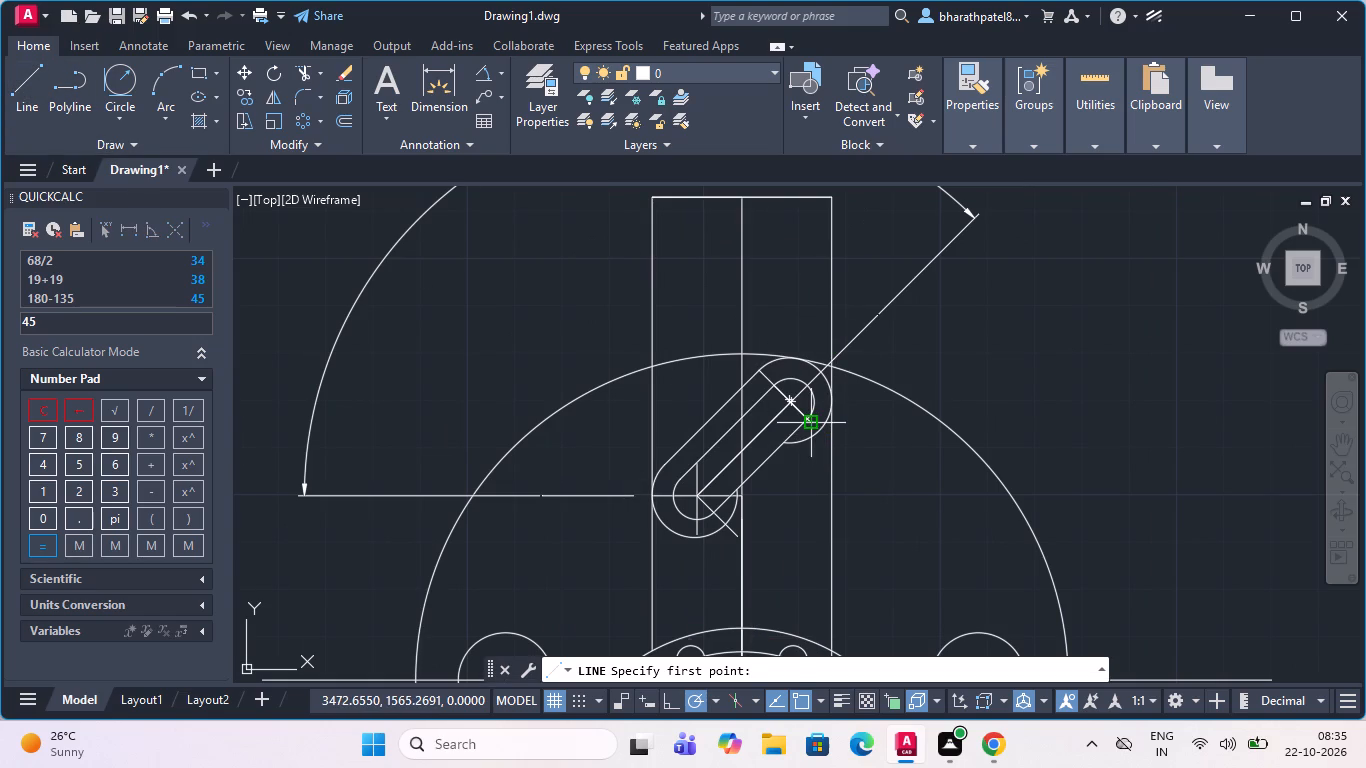
{"action": "left_click", "coordinate": [807, 424]}
{"action": "left_click", "coordinate": [849, 461]}
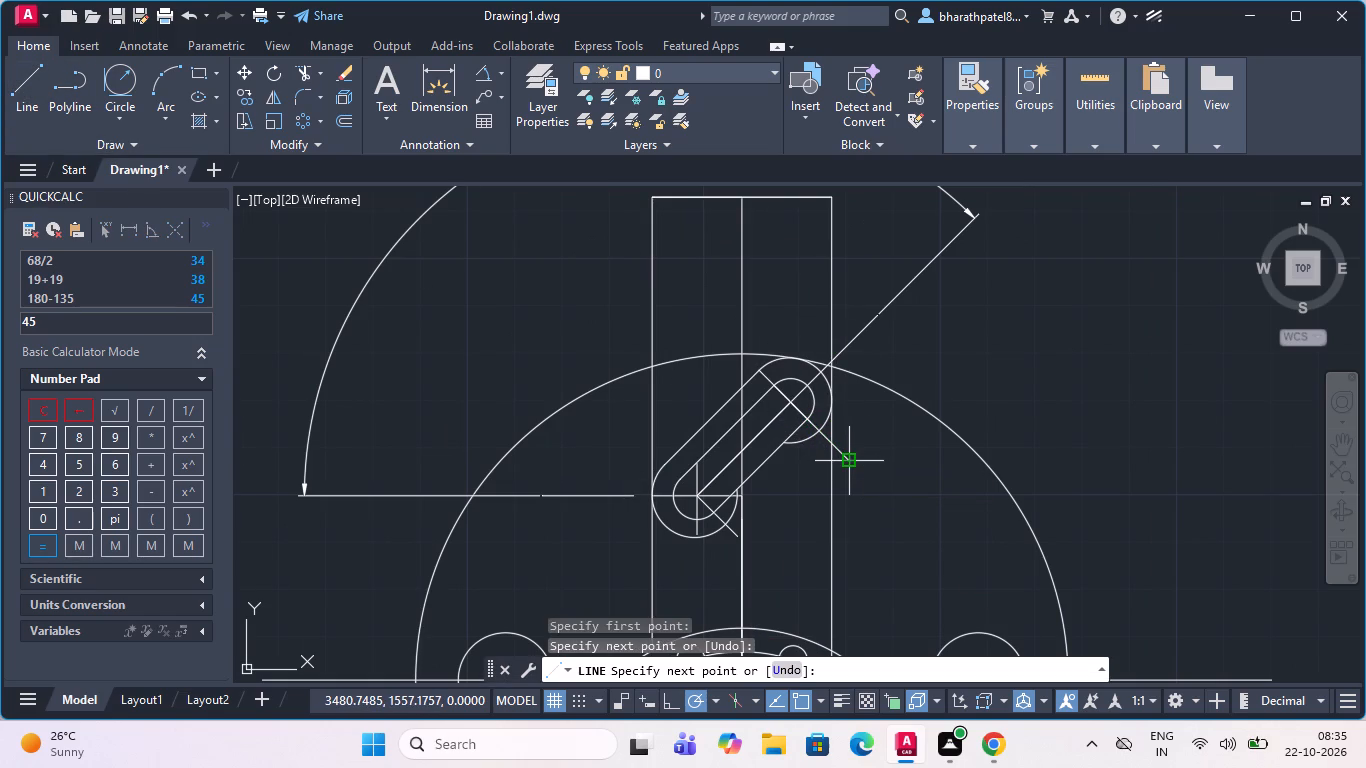
{"action": "key", "text": "Escape"}
Draw the outline's lower-right side line between the points where the two perpendicular lines cross the lower and upper radius-9 arcs.
{"action": "left_click", "coordinate": [13, 91]}
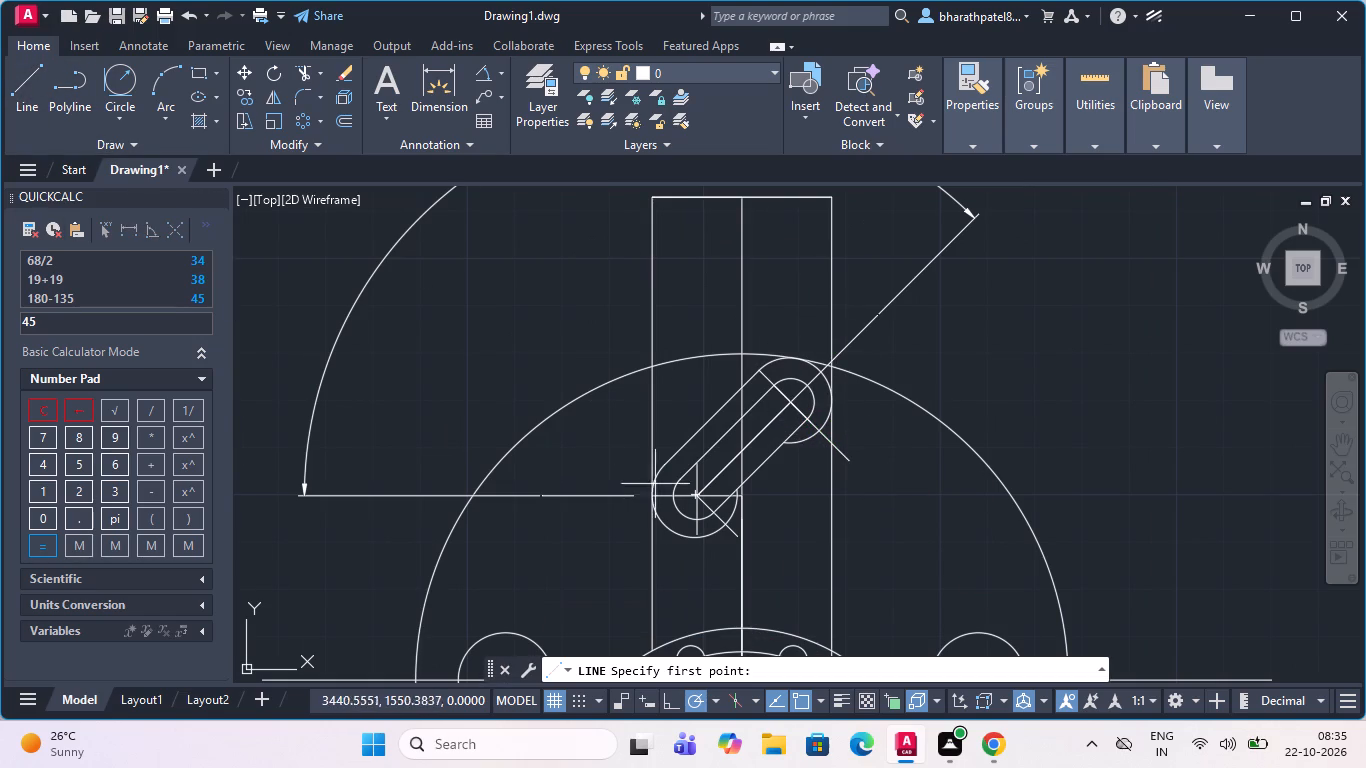
{"action": "scroll", "coordinate": [722, 523], "scroll_direction": "up", "scroll_amount": 3}
{"action": "left_click", "coordinate": [725, 538]}
{"action": "scroll", "coordinate": [726, 538], "scroll_direction": "down", "scroll_amount": 3}
{"action": "scroll", "coordinate": [807, 445], "scroll_direction": "up", "scroll_amount": 3}
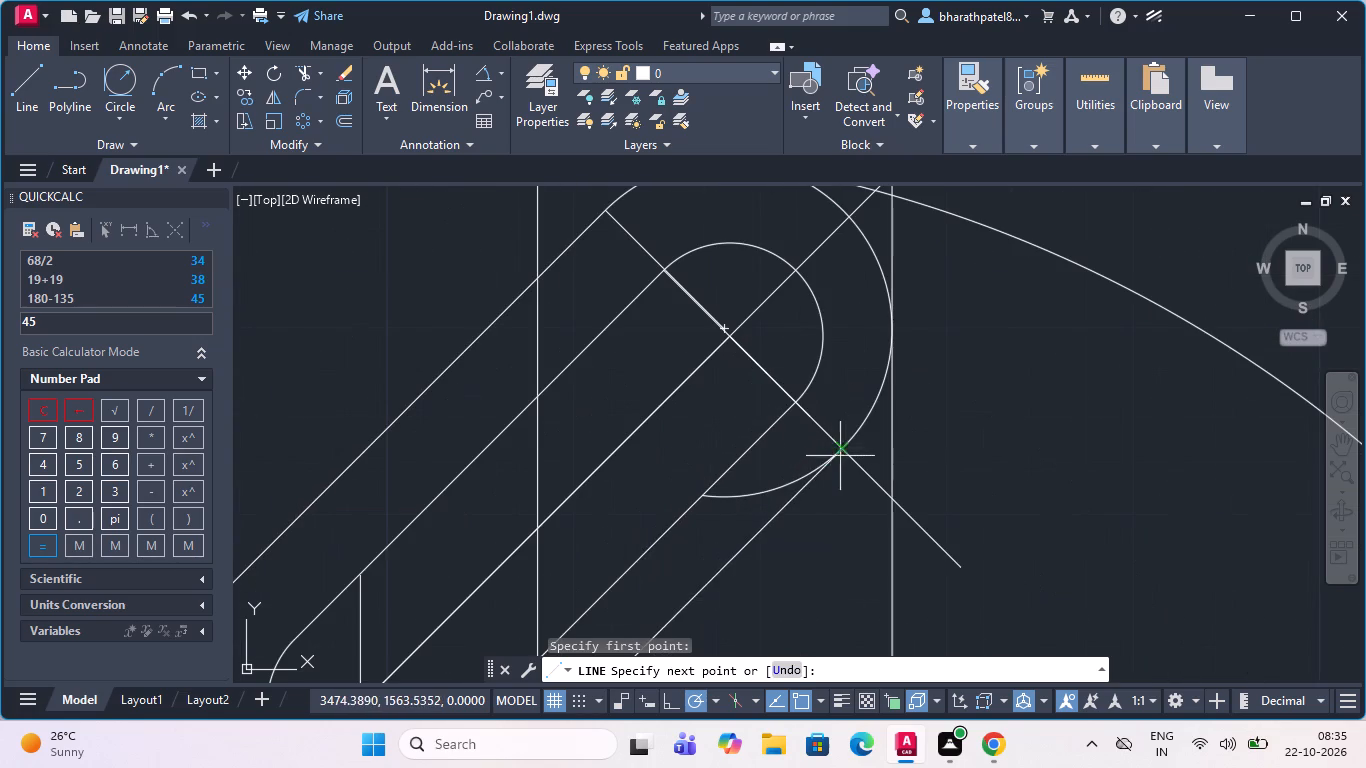
{"action": "left_click", "coordinate": [844, 450]}
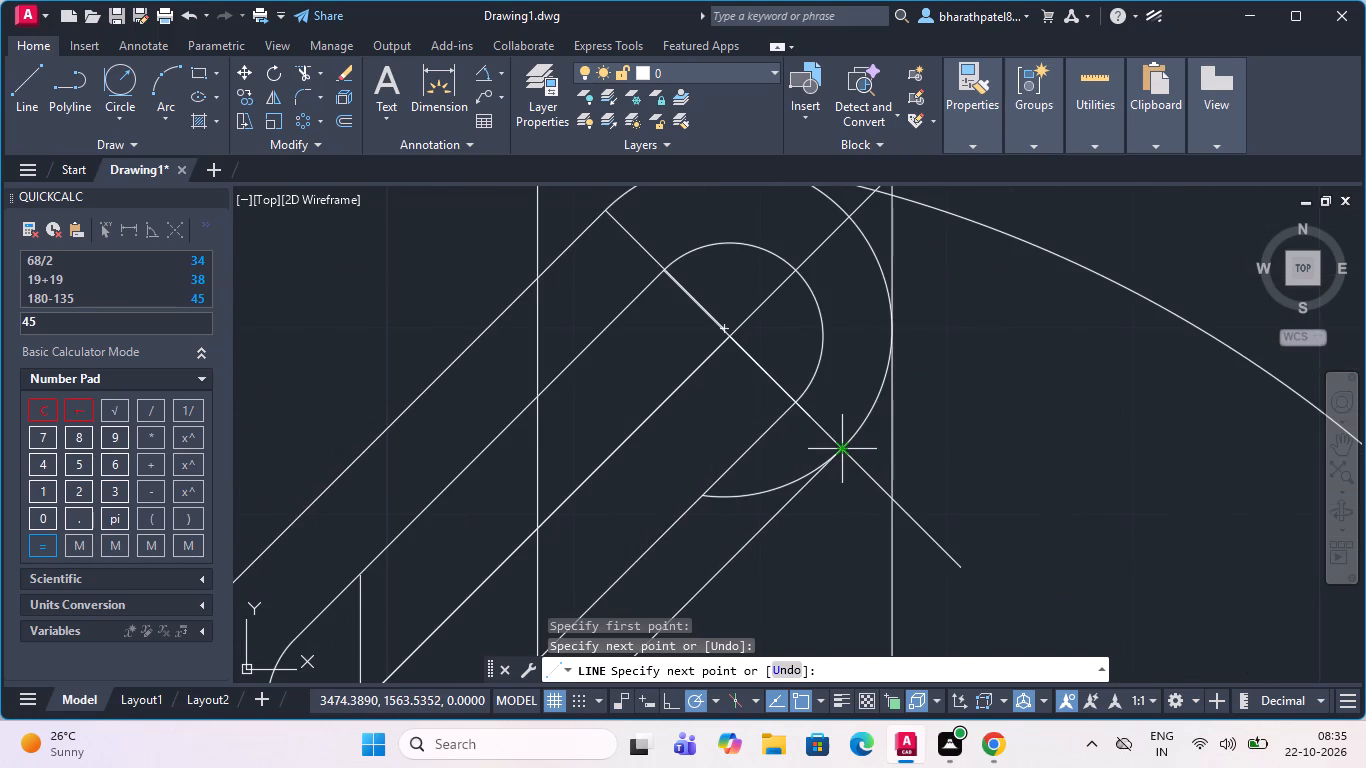
{"action": "key", "text": "Escape"}
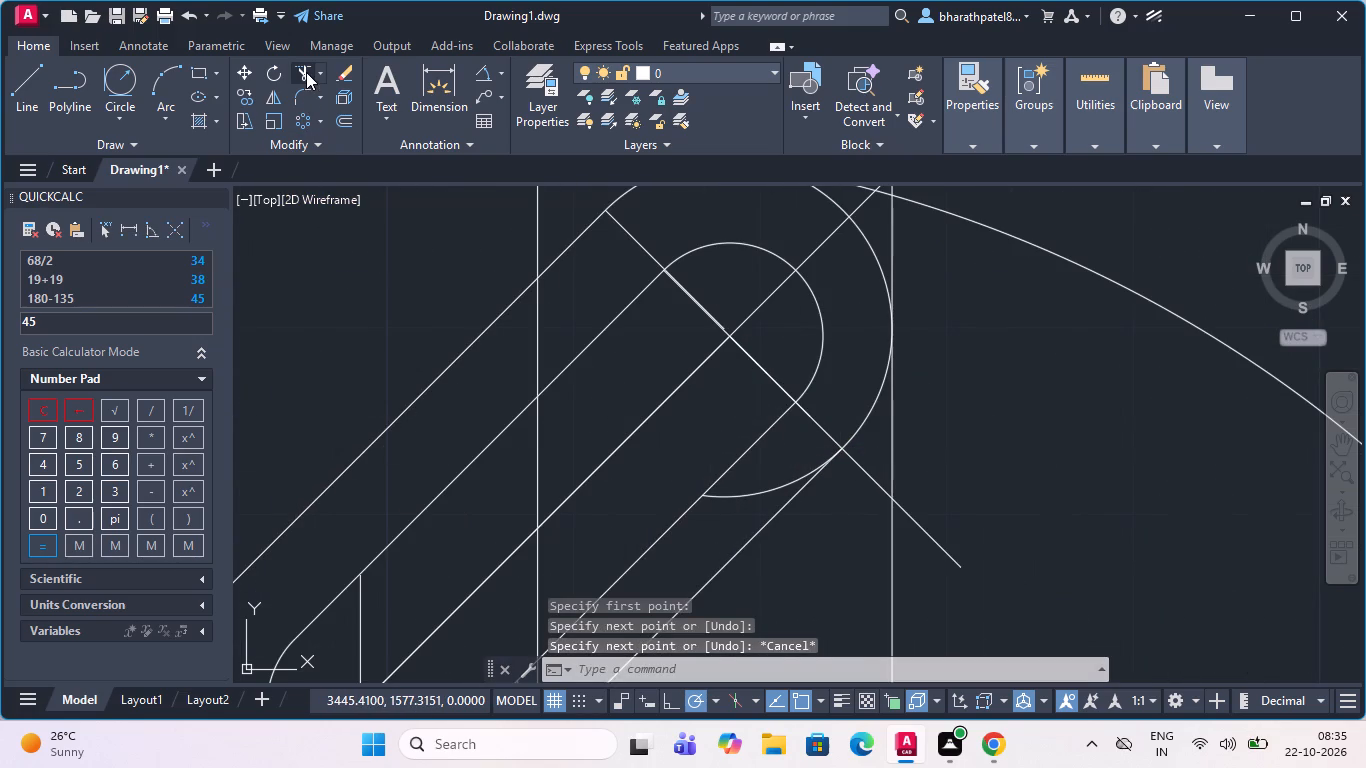
Trim the leftover radius-9 arc pieces lying inside the slot outline at its upper and lower ends.
{"action": "left_click", "coordinate": [306, 72]}
{"action": "left_click", "coordinate": [737, 500]}
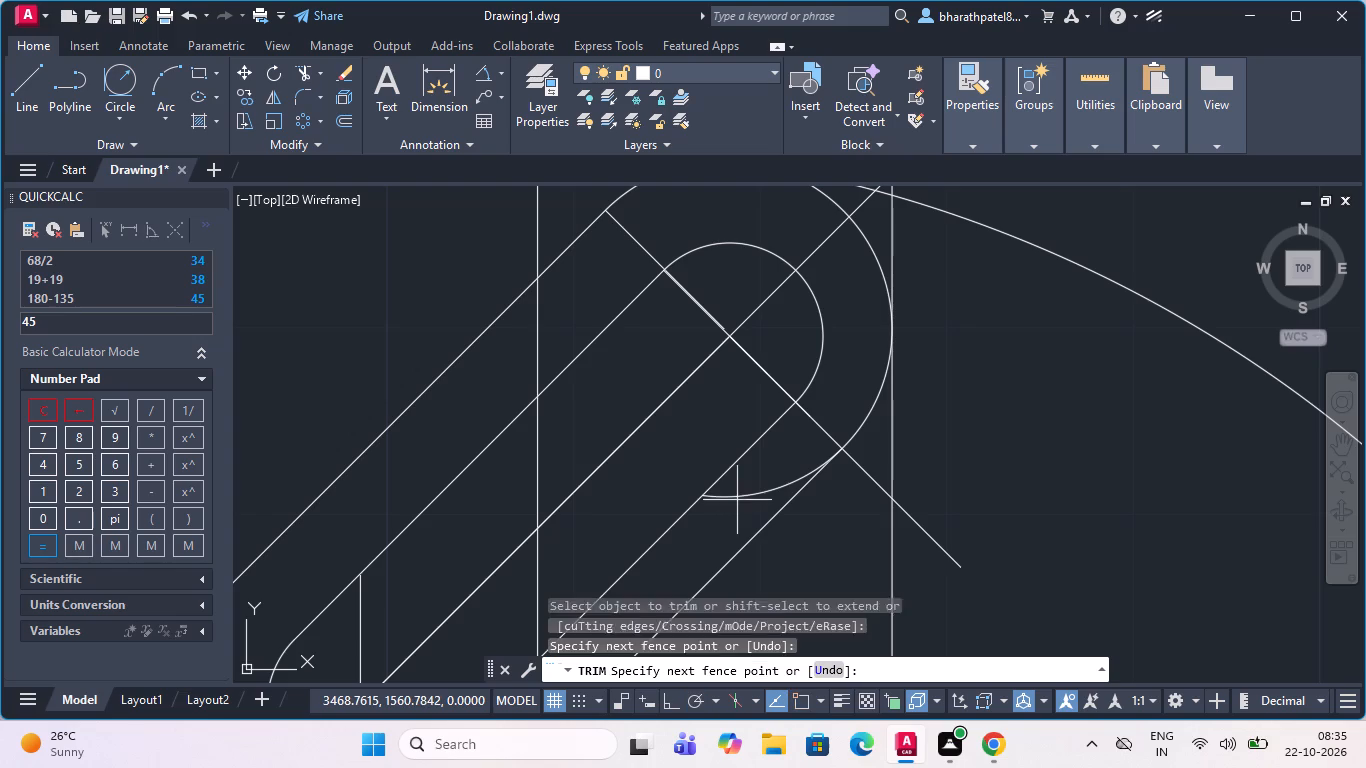
{"action": "left_click", "coordinate": [739, 492]}
{"action": "scroll", "coordinate": [742, 491], "scroll_direction": "down", "scroll_amount": 3}
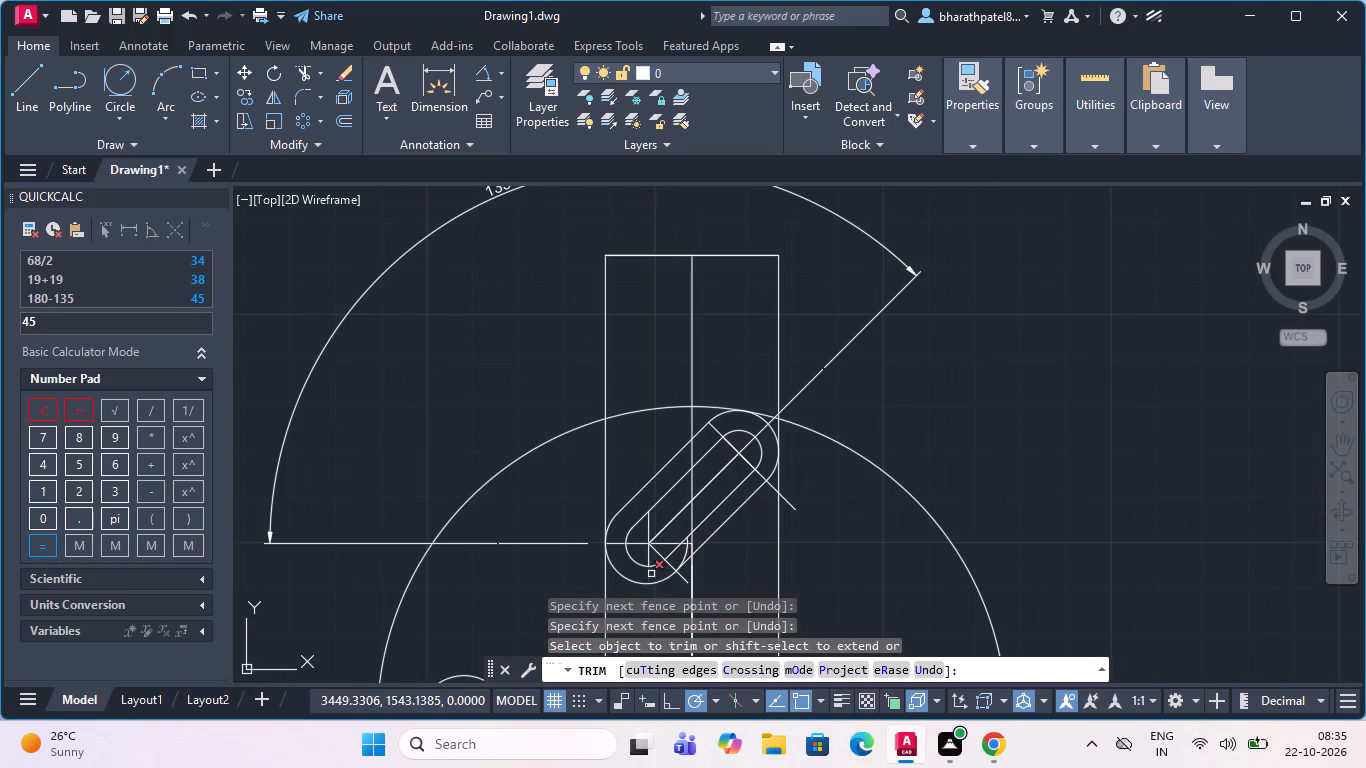
{"action": "scroll", "coordinate": [652, 573], "scroll_direction": "up", "scroll_amount": 4}
{"action": "left_click_drag", "start_coordinate": [772, 495], "coordinate": [879, 444]}
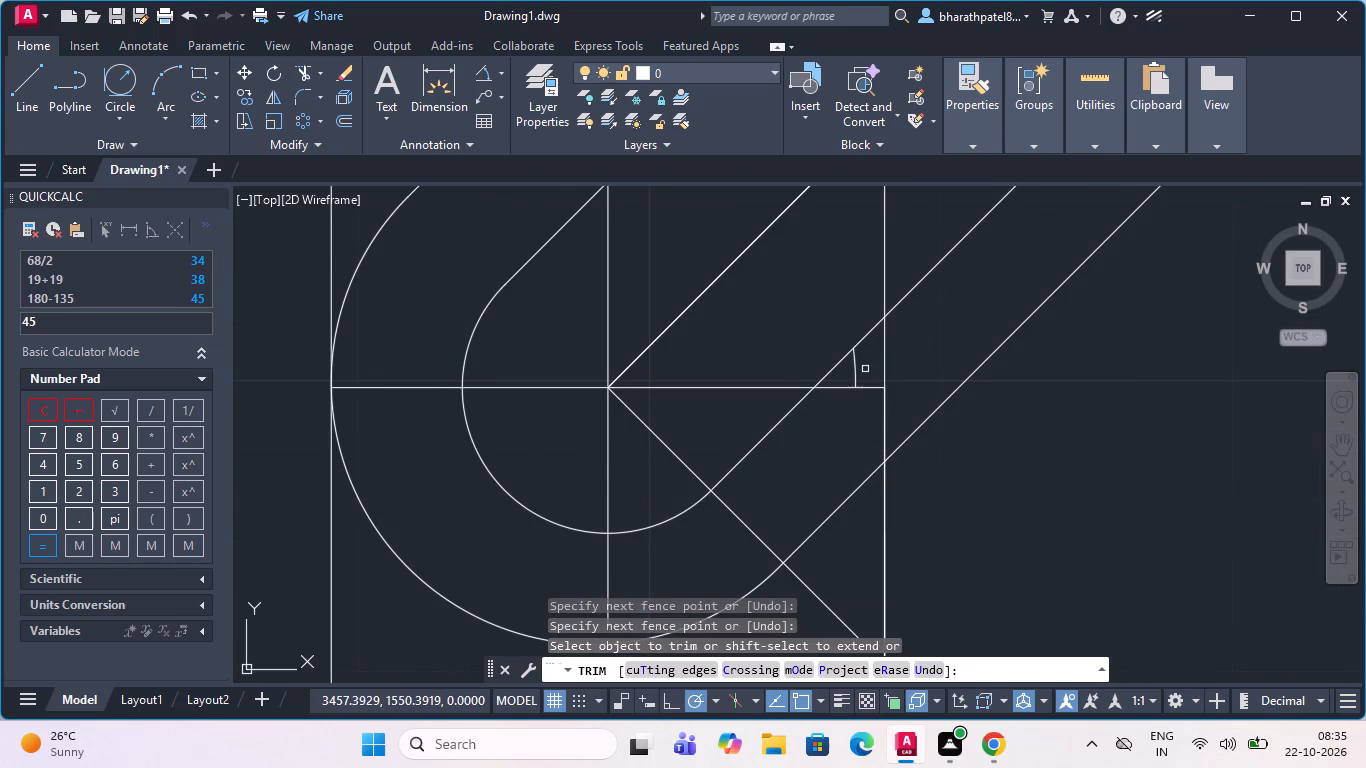
{"action": "left_click_drag", "start_coordinate": [866, 367], "coordinate": [835, 401]}
Trim the ends of the two perpendicular lines that overhang the outline's lower-right side.
{"action": "scroll", "coordinate": [869, 405], "scroll_direction": "down", "scroll_amount": 3}
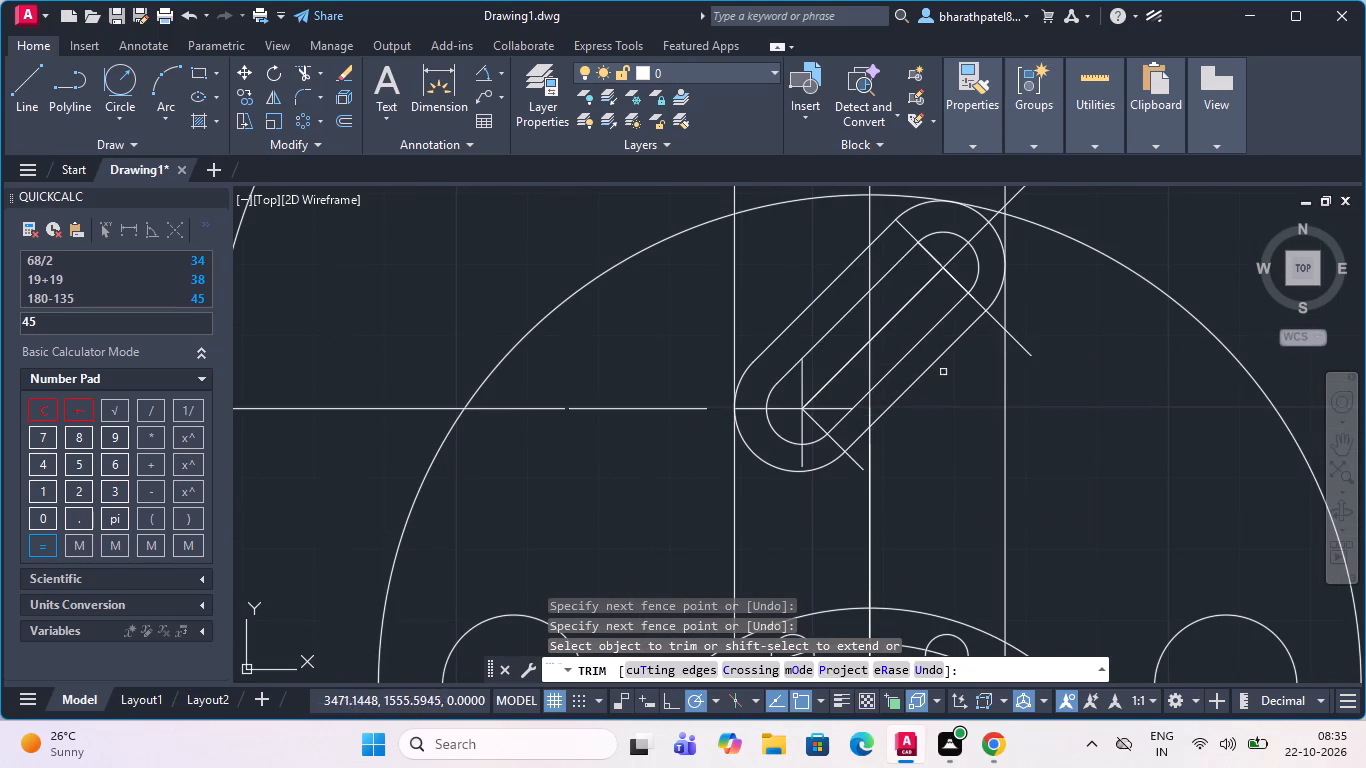
{"action": "left_click", "coordinate": [1034, 329]}
{"action": "left_click", "coordinate": [1024, 346]}
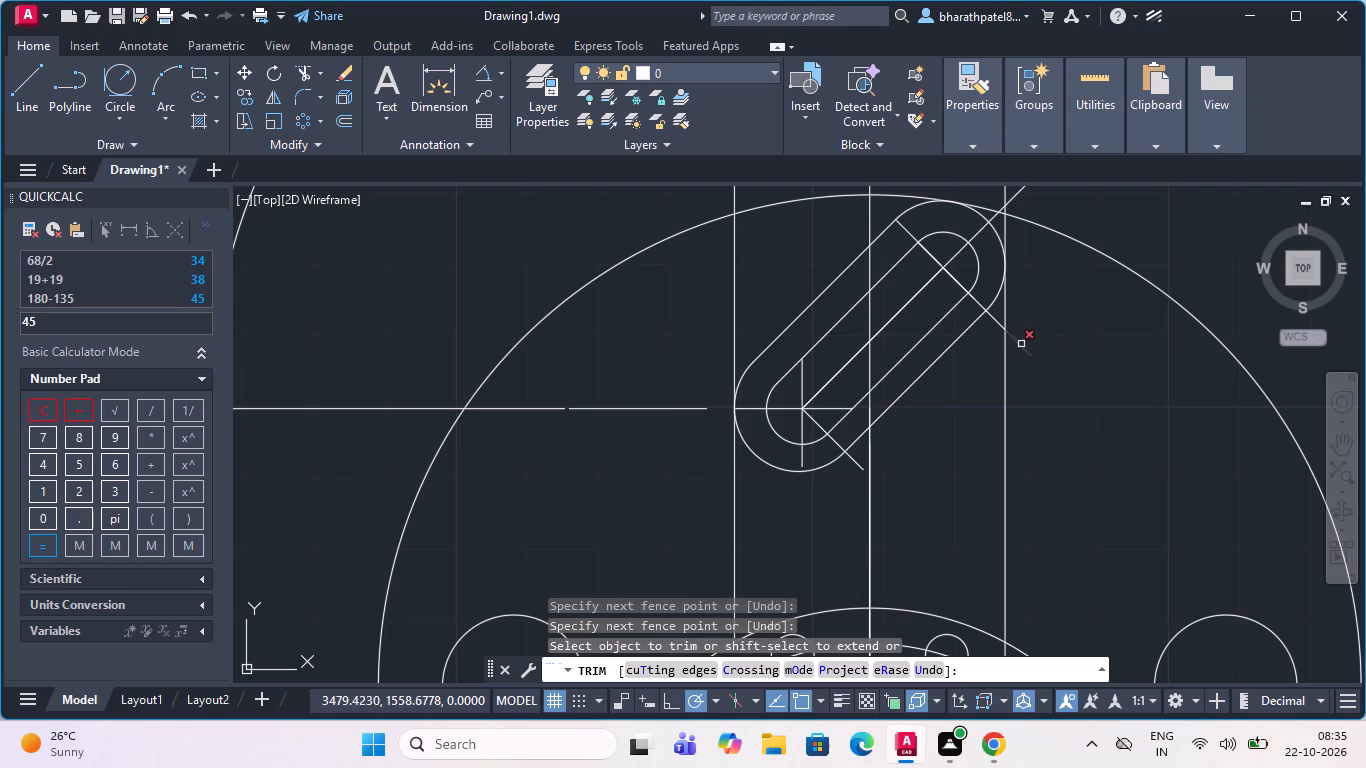
{"action": "left_click", "coordinate": [993, 321]}
{"action": "left_click", "coordinate": [1014, 335]}
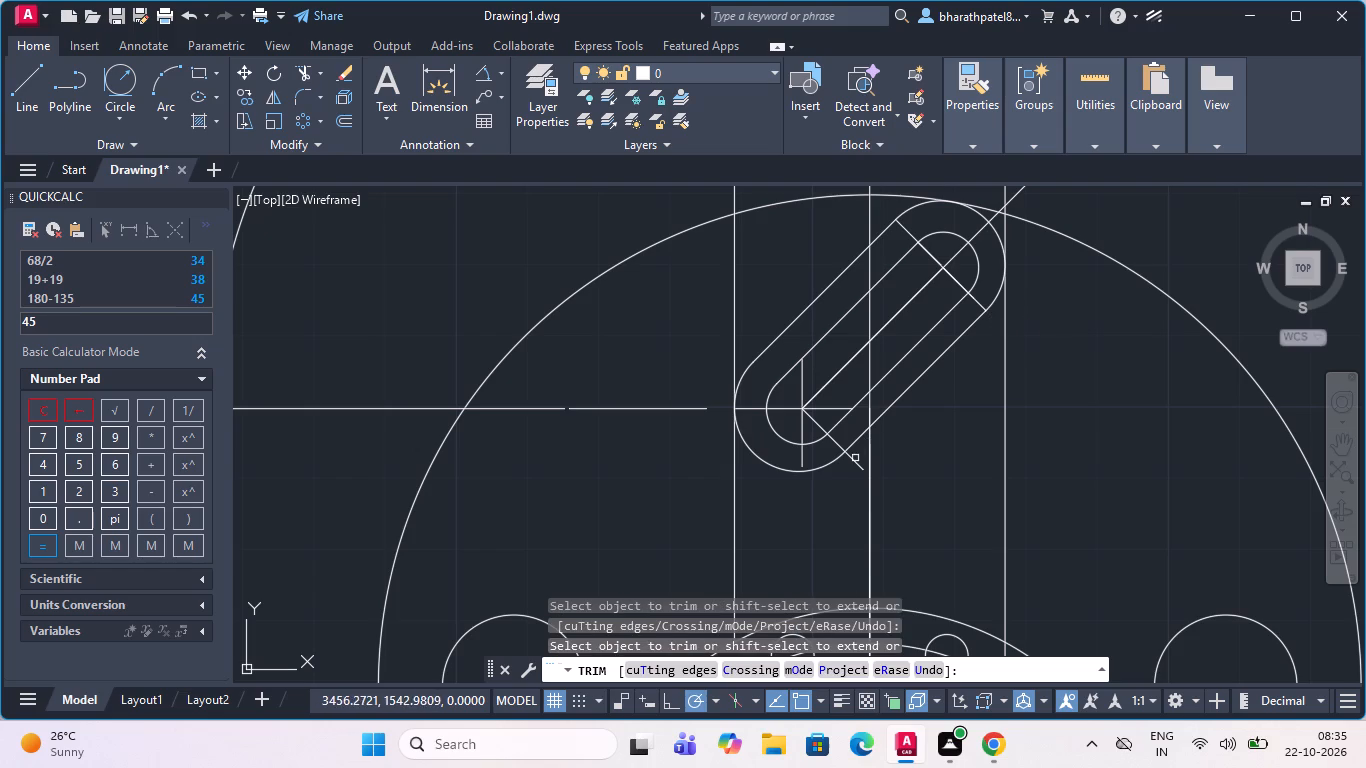
{"action": "left_click", "coordinate": [851, 461]}
Trim away the upper cross line inside the slot and between the slot and its outline, including the remaining stub.
{"action": "scroll", "coordinate": [852, 461], "scroll_direction": "down", "scroll_amount": 2}
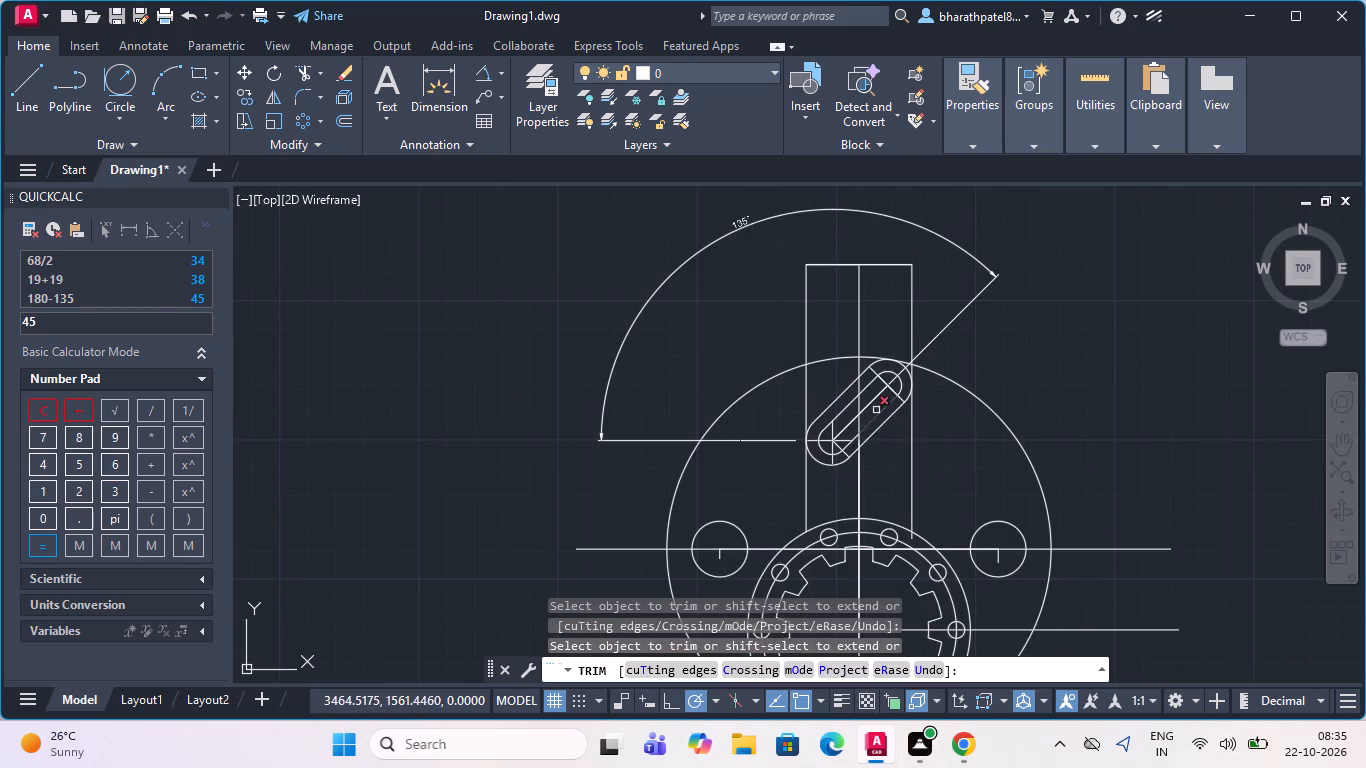
{"action": "scroll", "coordinate": [894, 375], "scroll_direction": "up", "scroll_amount": 3}
{"action": "left_click", "coordinate": [797, 354]}
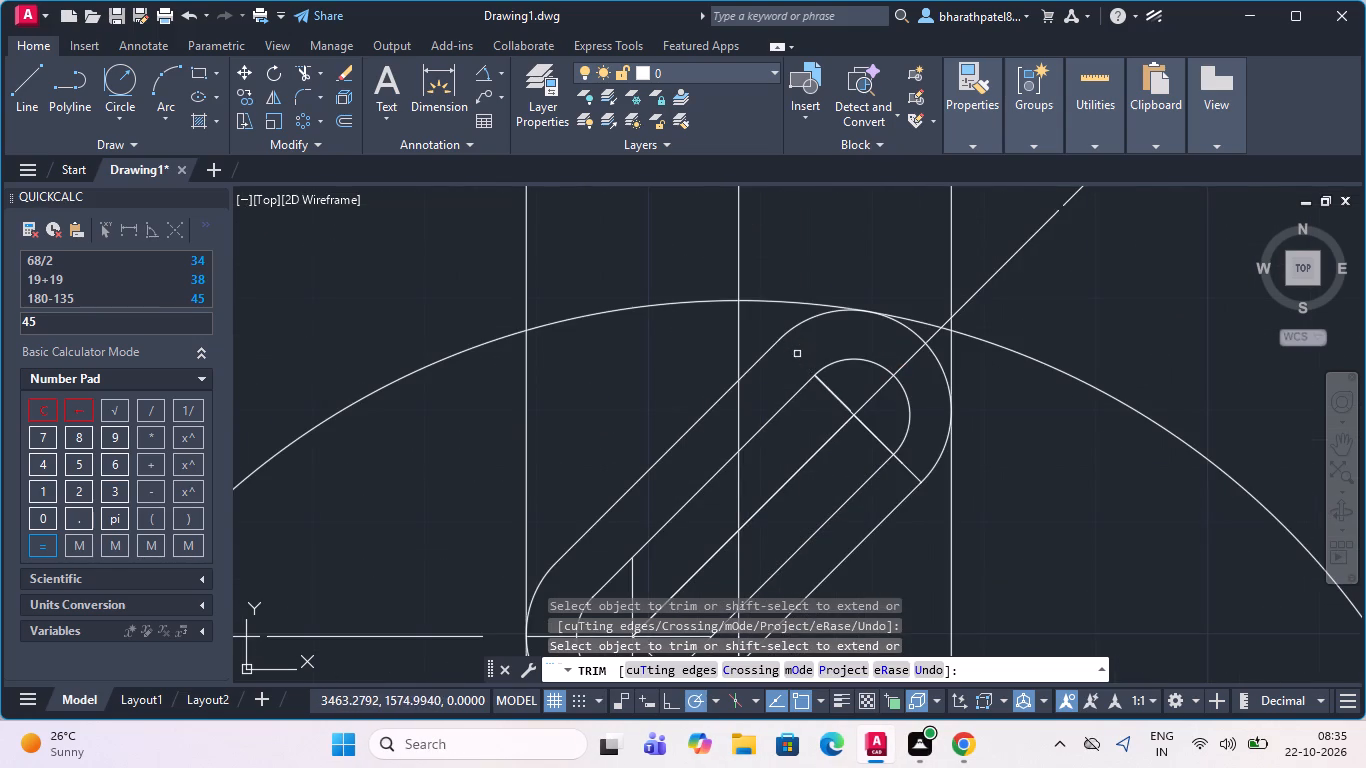
{"action": "left_click", "coordinate": [826, 387]}
{"action": "left_click", "coordinate": [843, 398]}
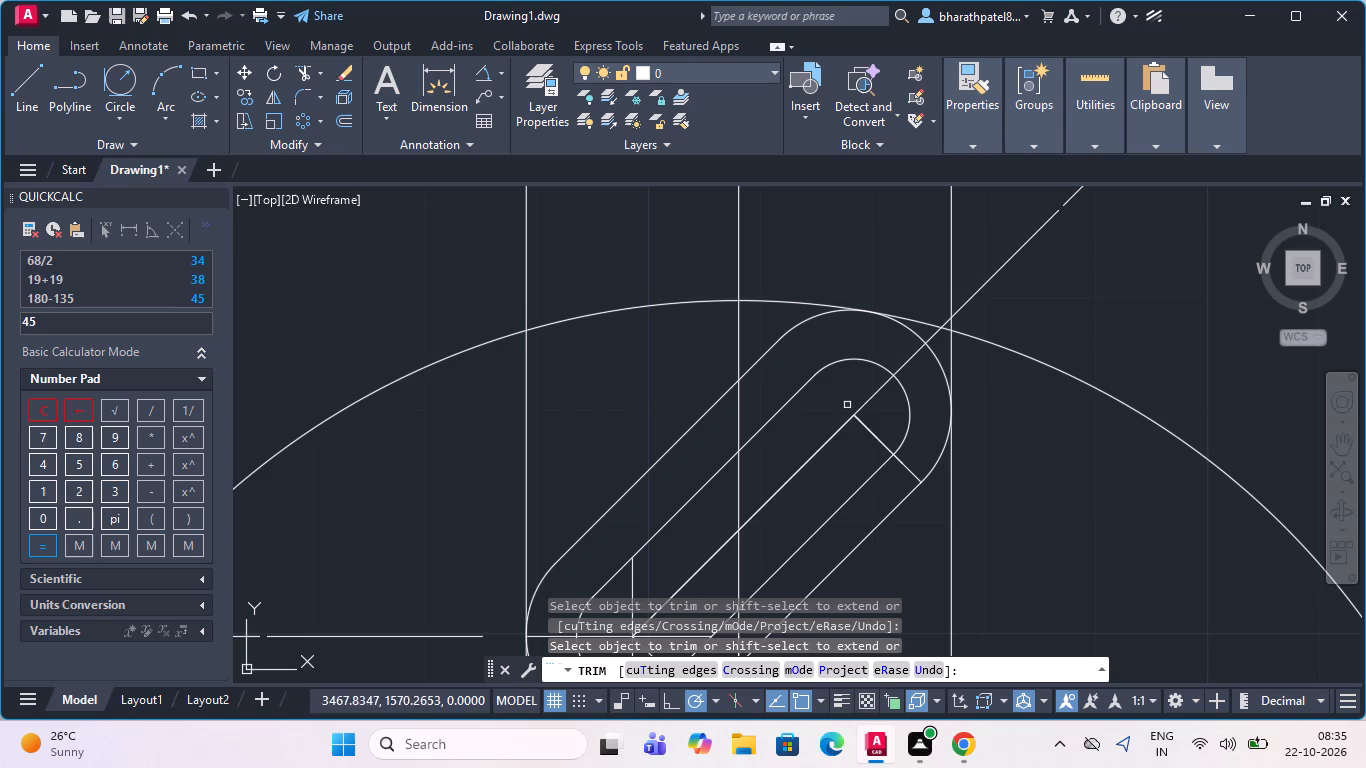
{"action": "triple_click", "coordinate": [862, 427]}
{"action": "left_click", "coordinate": [864, 427]}
{"action": "left_click", "coordinate": [866, 427]}
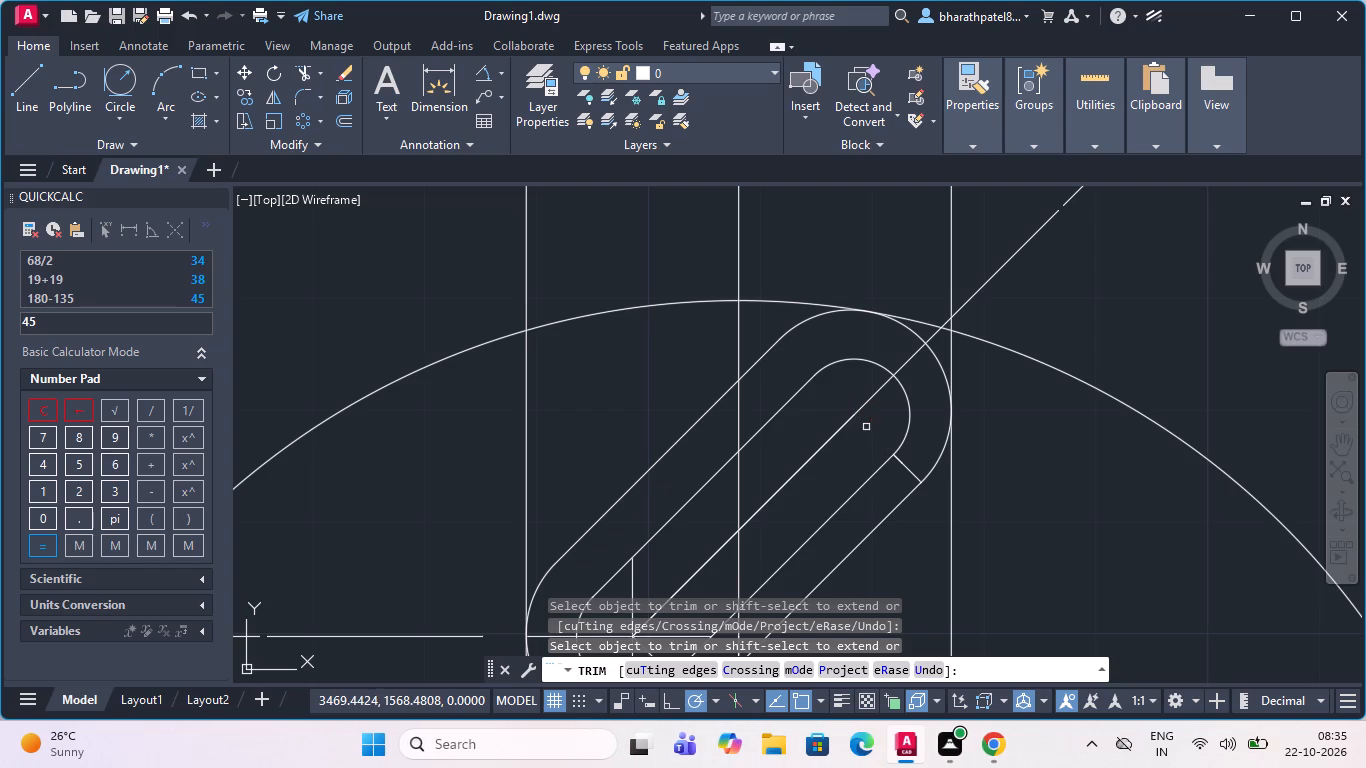
{"action": "double_click", "coordinate": [907, 470]}
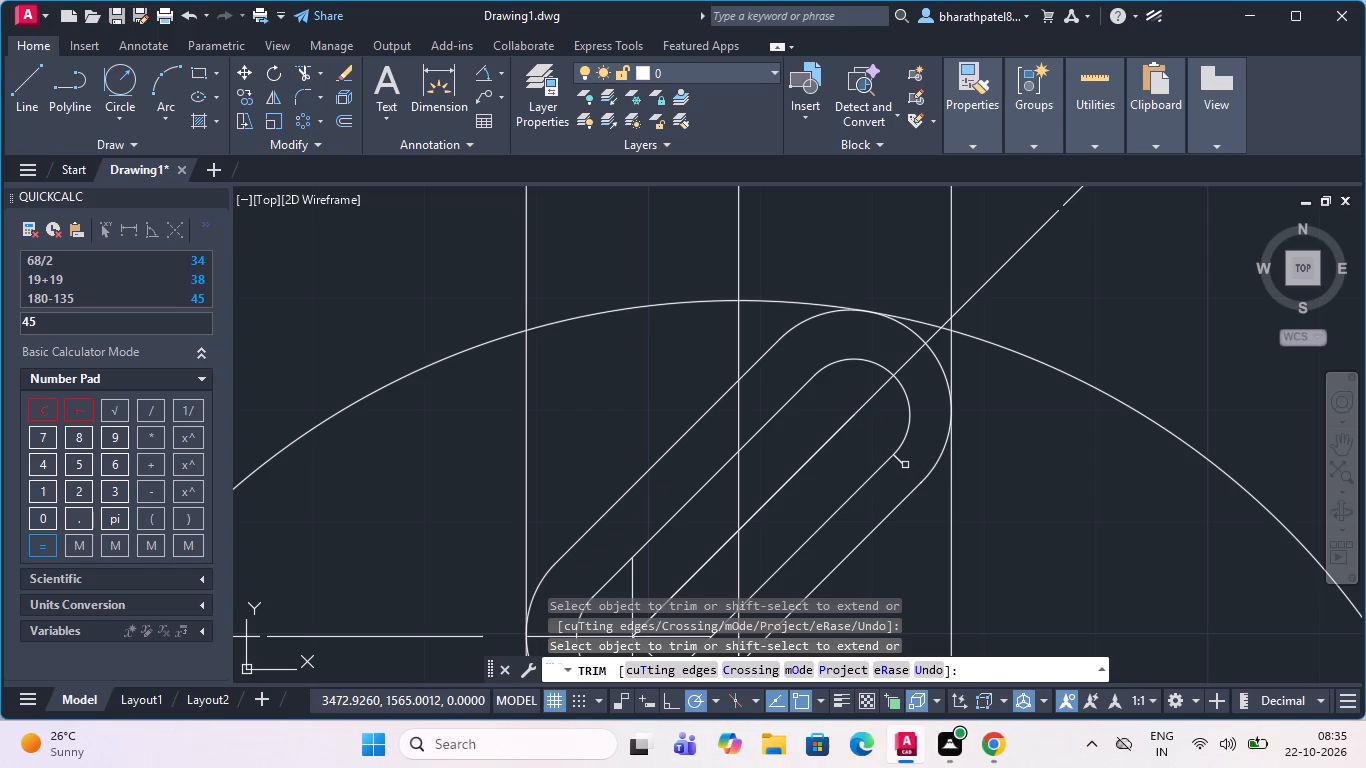
{"action": "double_click", "coordinate": [905, 465]}
{"action": "left_click", "coordinate": [902, 463]}
{"action": "scroll", "coordinate": [902, 463], "scroll_direction": "up", "scroll_amount": 4}
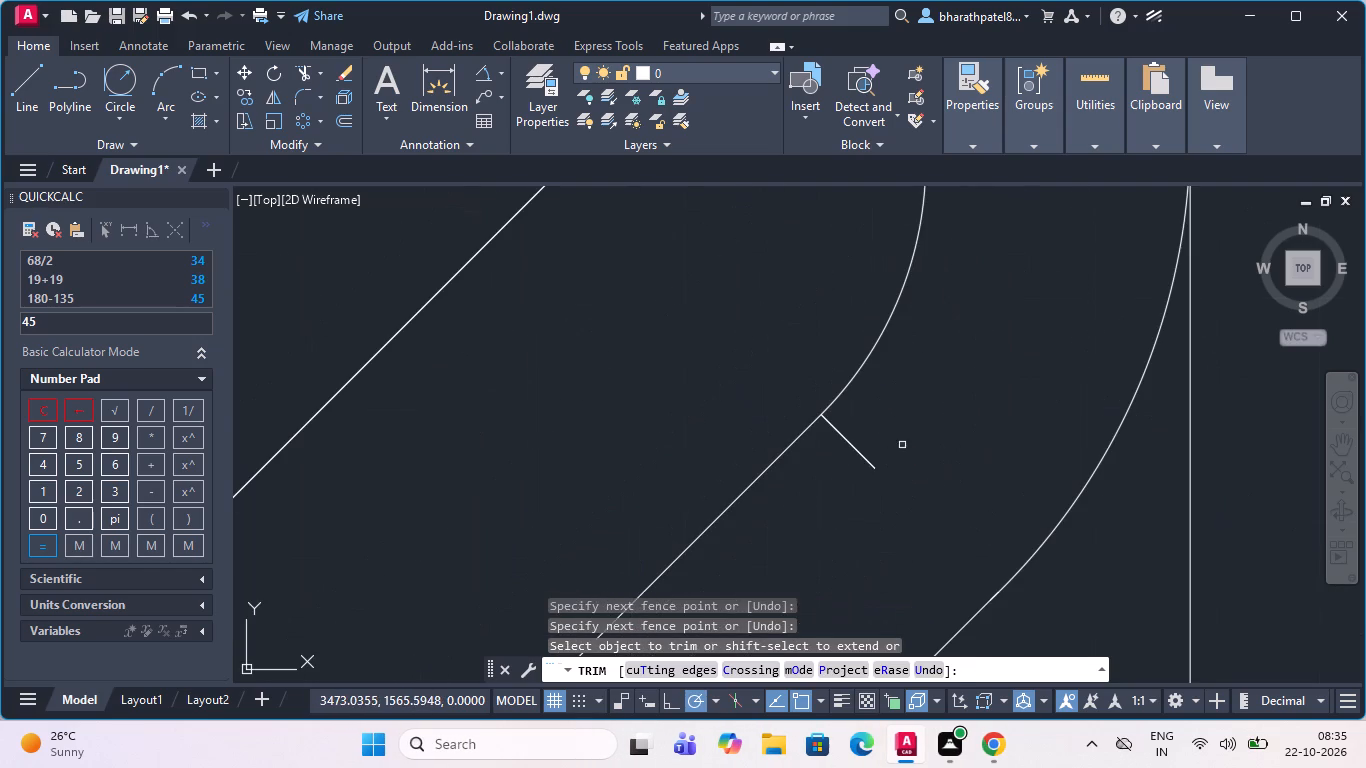
{"action": "left_click_drag", "start_coordinate": [889, 414], "coordinate": [851, 455]}
{"action": "scroll", "coordinate": [867, 471], "scroll_direction": "down", "scroll_amount": 6}
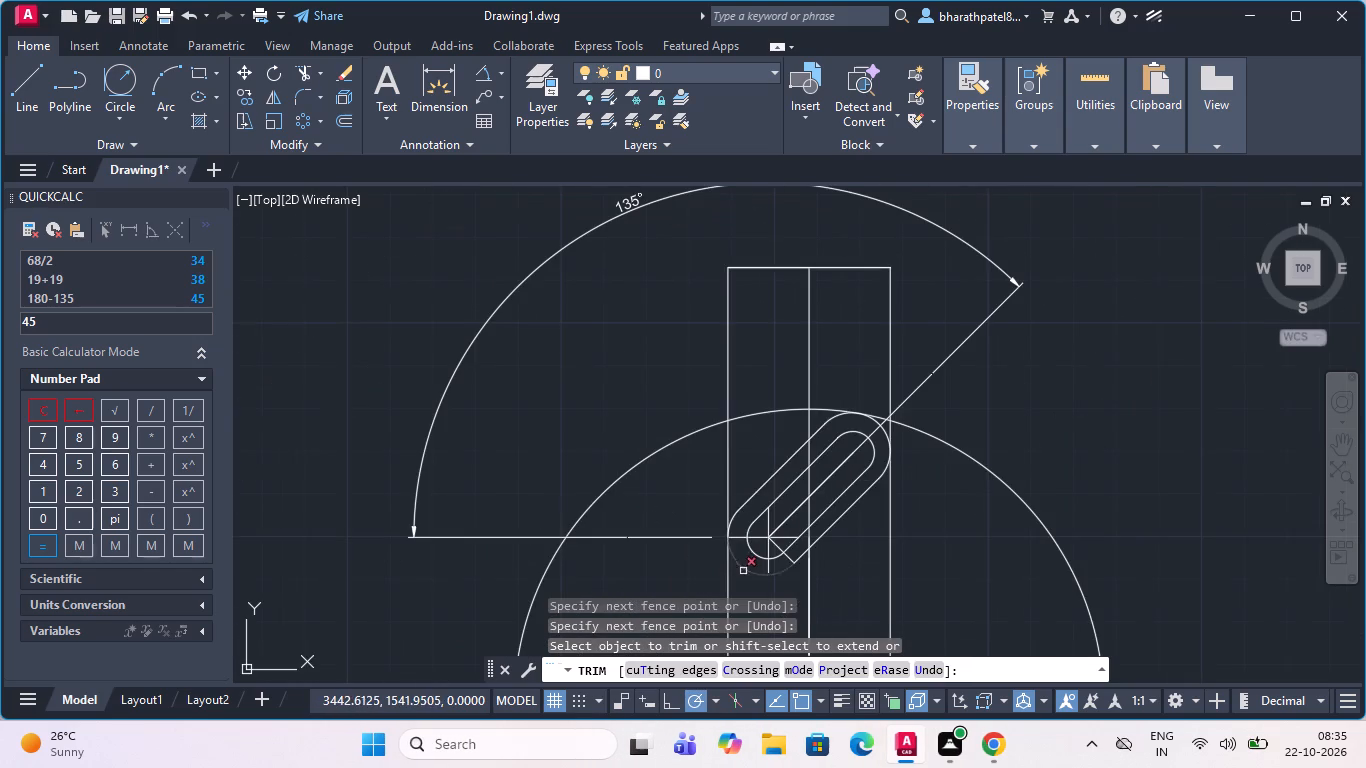
Trim away the lower perpendicular line and the lower half of the vertical line at the slot's lower end centre.
{"action": "scroll", "coordinate": [756, 561], "scroll_direction": "up", "scroll_amount": 4}
{"action": "left_click", "coordinate": [947, 519]}
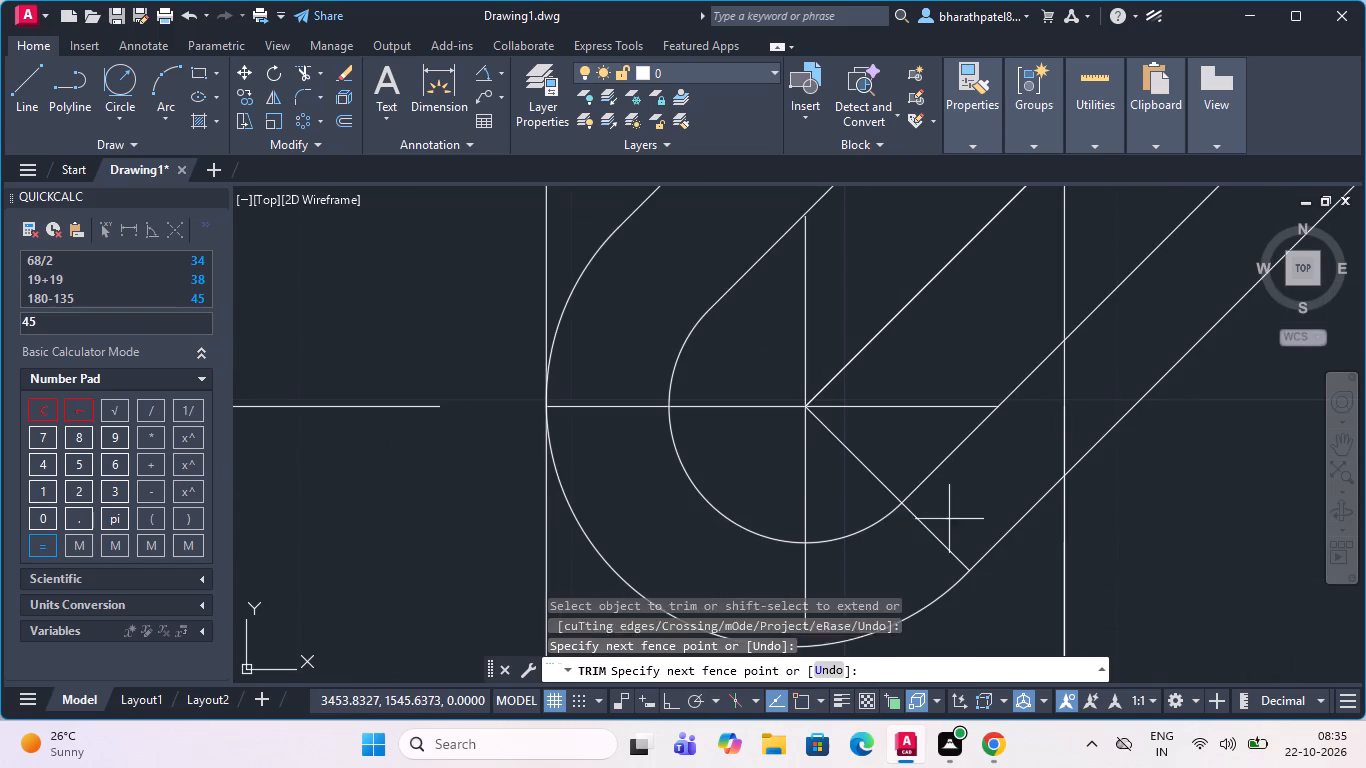
{"action": "left_click", "coordinate": [789, 575]}
{"action": "left_click", "coordinate": [896, 448]}
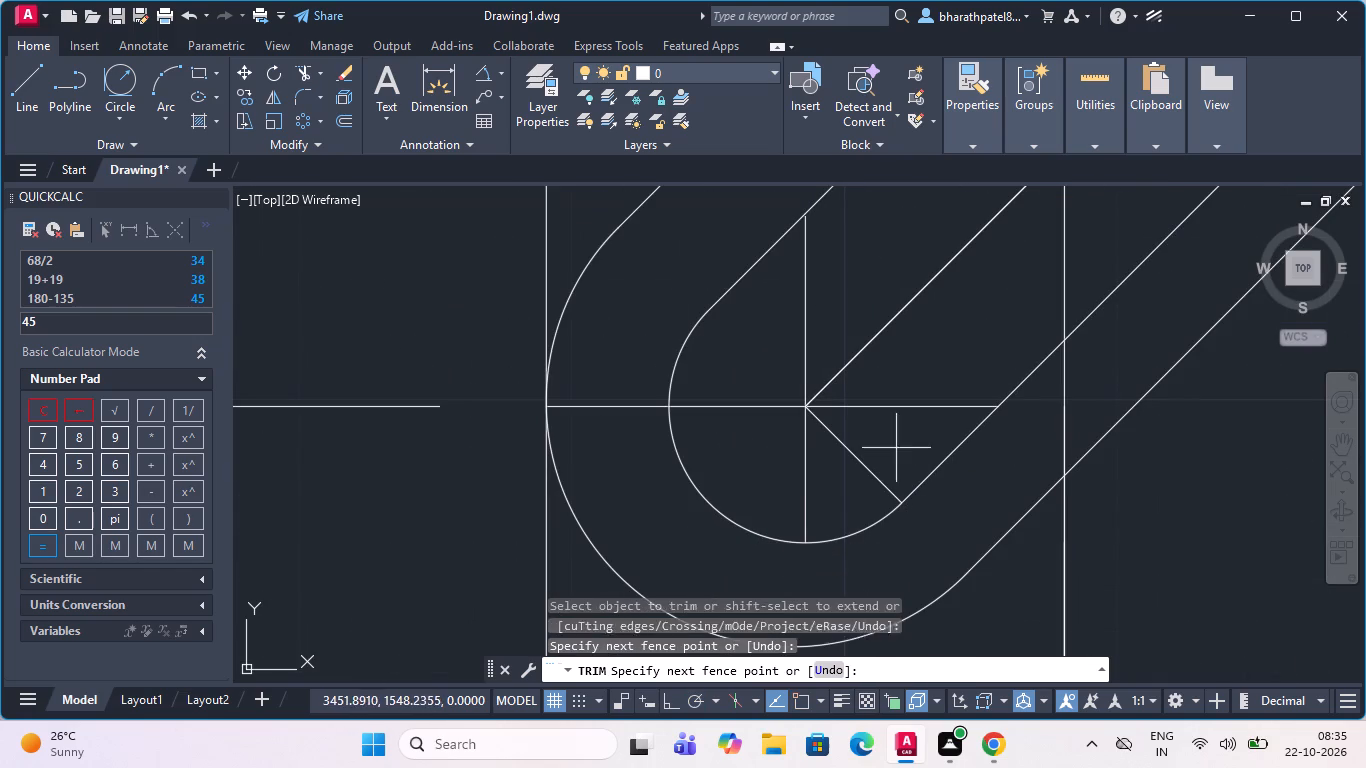
{"action": "left_click", "coordinate": [766, 474]}
Trim the remaining vertical and horizontal construction lines at the slot's lower end, inside the slot and out to the outline.
{"action": "scroll", "coordinate": [789, 439], "scroll_direction": "down", "scroll_amount": 1}
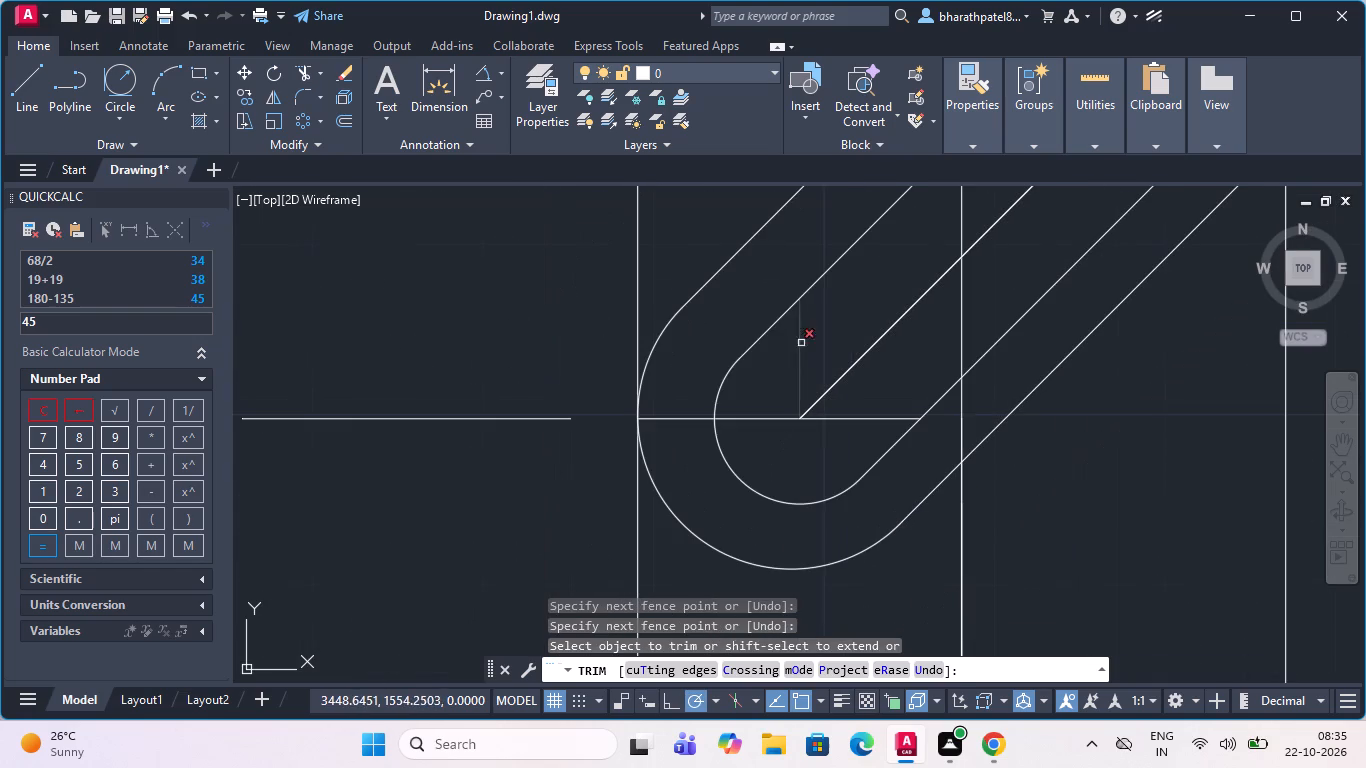
{"action": "scroll", "coordinate": [805, 343], "scroll_direction": "up", "scroll_amount": 2}
{"action": "left_click", "coordinate": [805, 343]}
{"action": "left_click", "coordinate": [691, 543]}
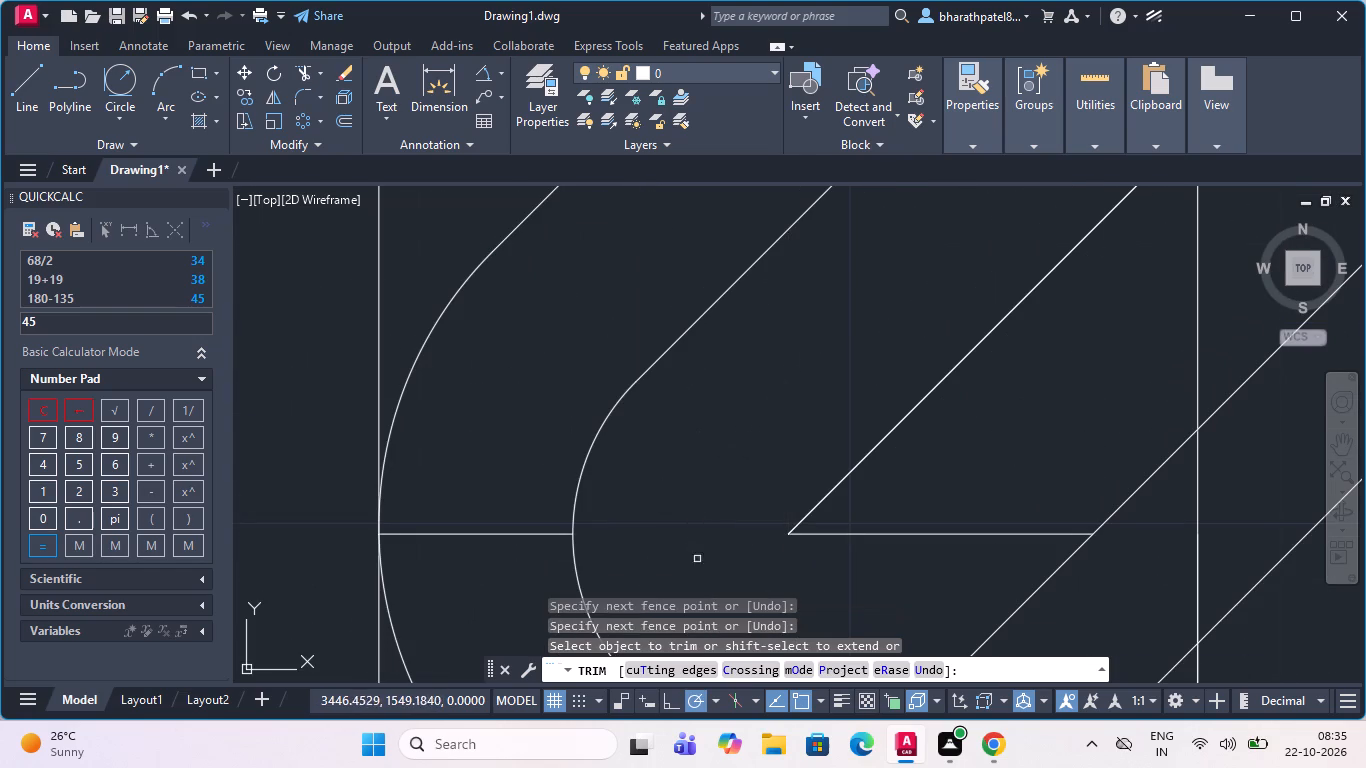
{"action": "left_click", "coordinate": [980, 475]}
{"action": "left_click", "coordinate": [922, 568]}
{"action": "scroll", "coordinate": [923, 567], "scroll_direction": "down", "scroll_amount": 4}
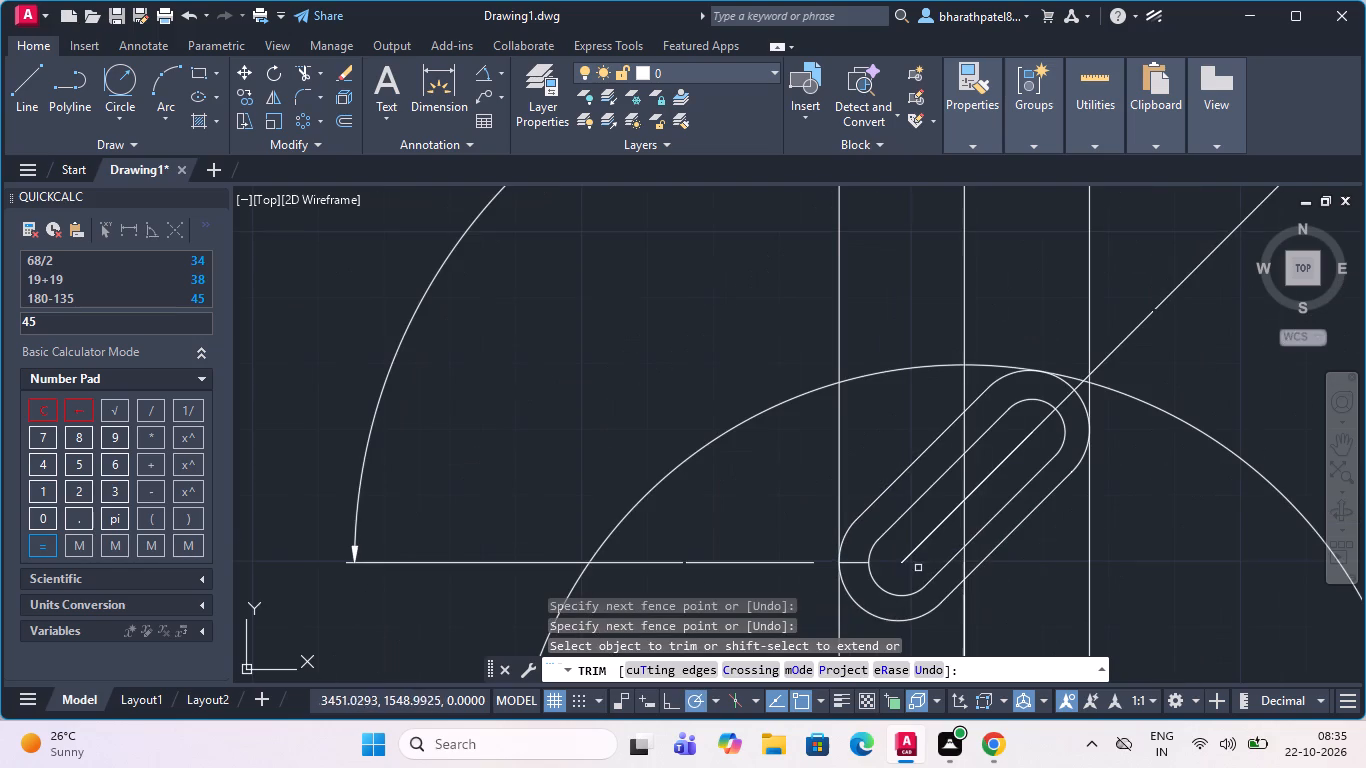
{"action": "scroll", "coordinate": [854, 570], "scroll_direction": "up", "scroll_amount": 3}
{"action": "left_click_drag", "start_coordinate": [834, 496], "coordinate": [834, 520]}
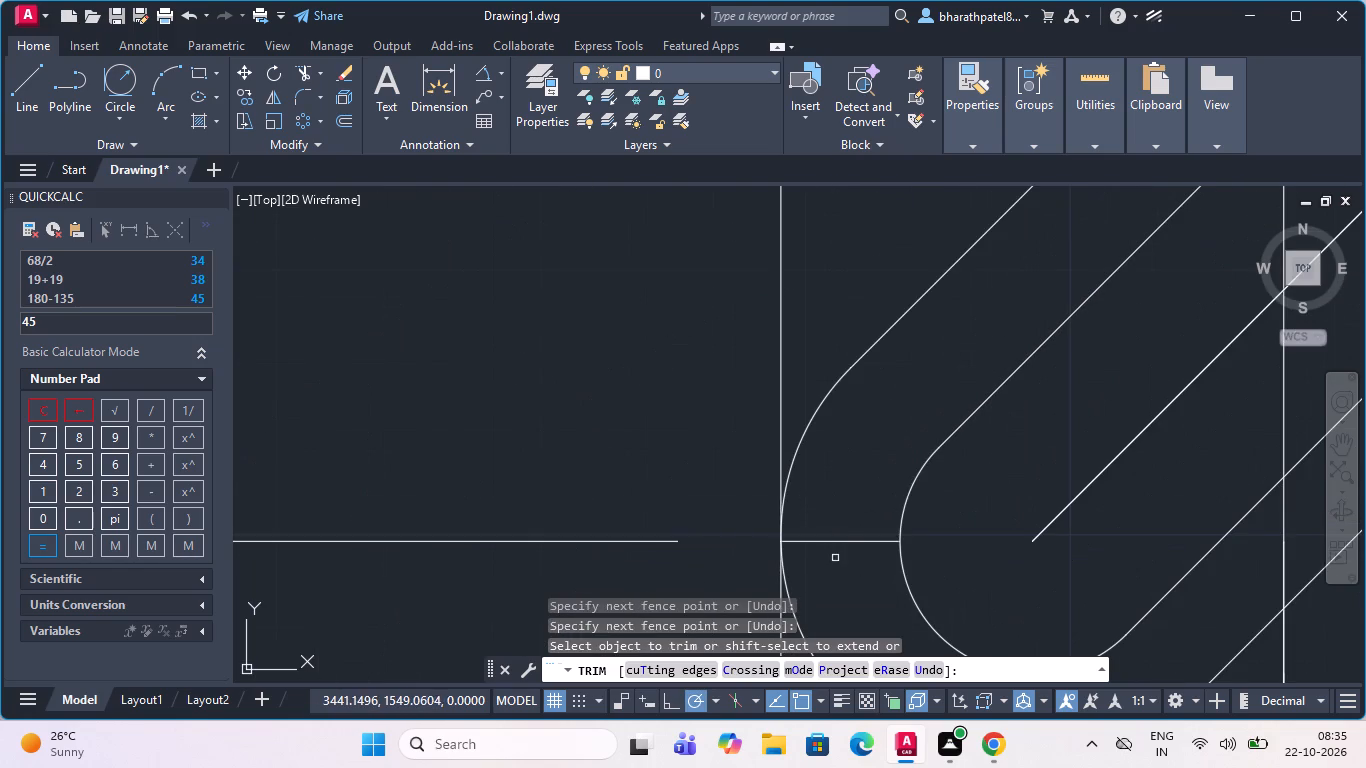
{"action": "left_click", "coordinate": [837, 543]}
{"action": "scroll", "coordinate": [837, 543], "scroll_direction": "down", "scroll_amount": 4}
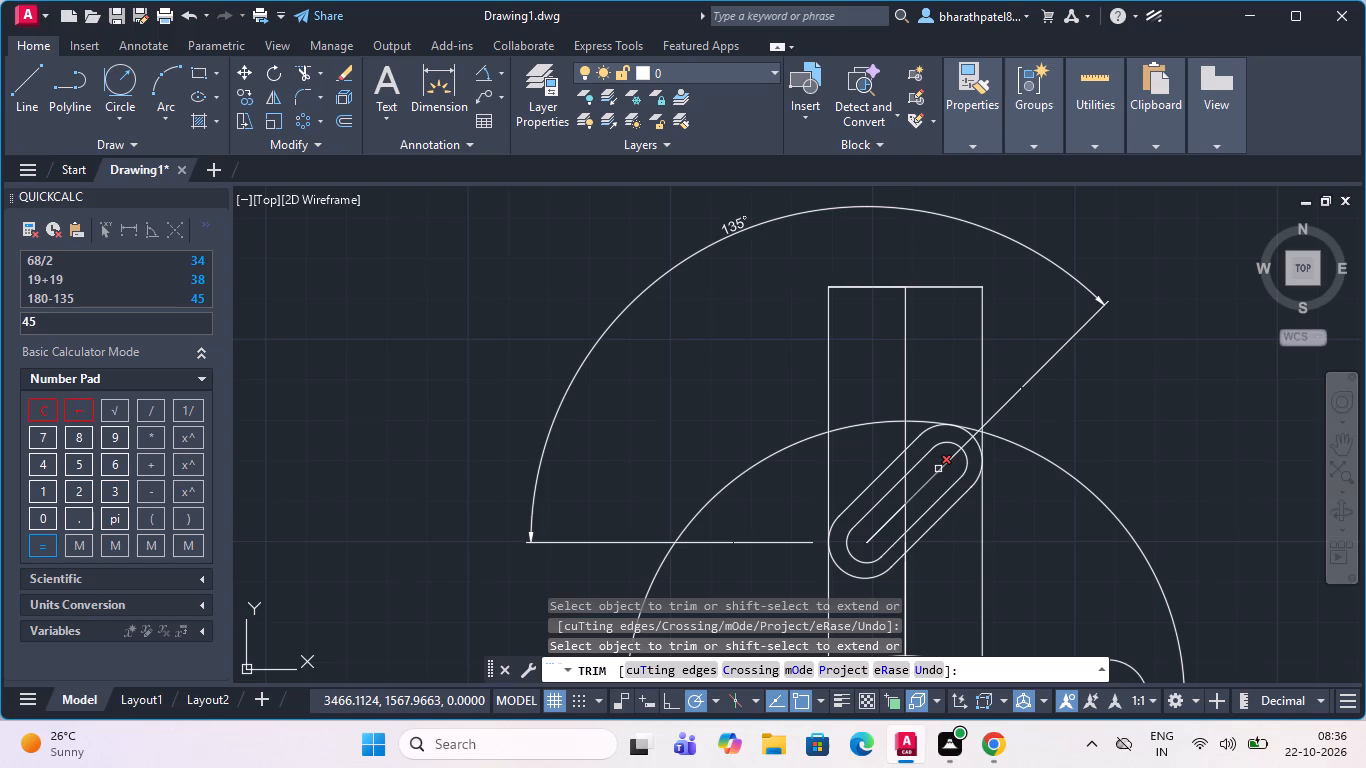
Trim off the outline's lower-right side line and its end arcs back to the two edges of the 38-wide feature.
{"action": "left_click", "coordinate": [954, 506]}
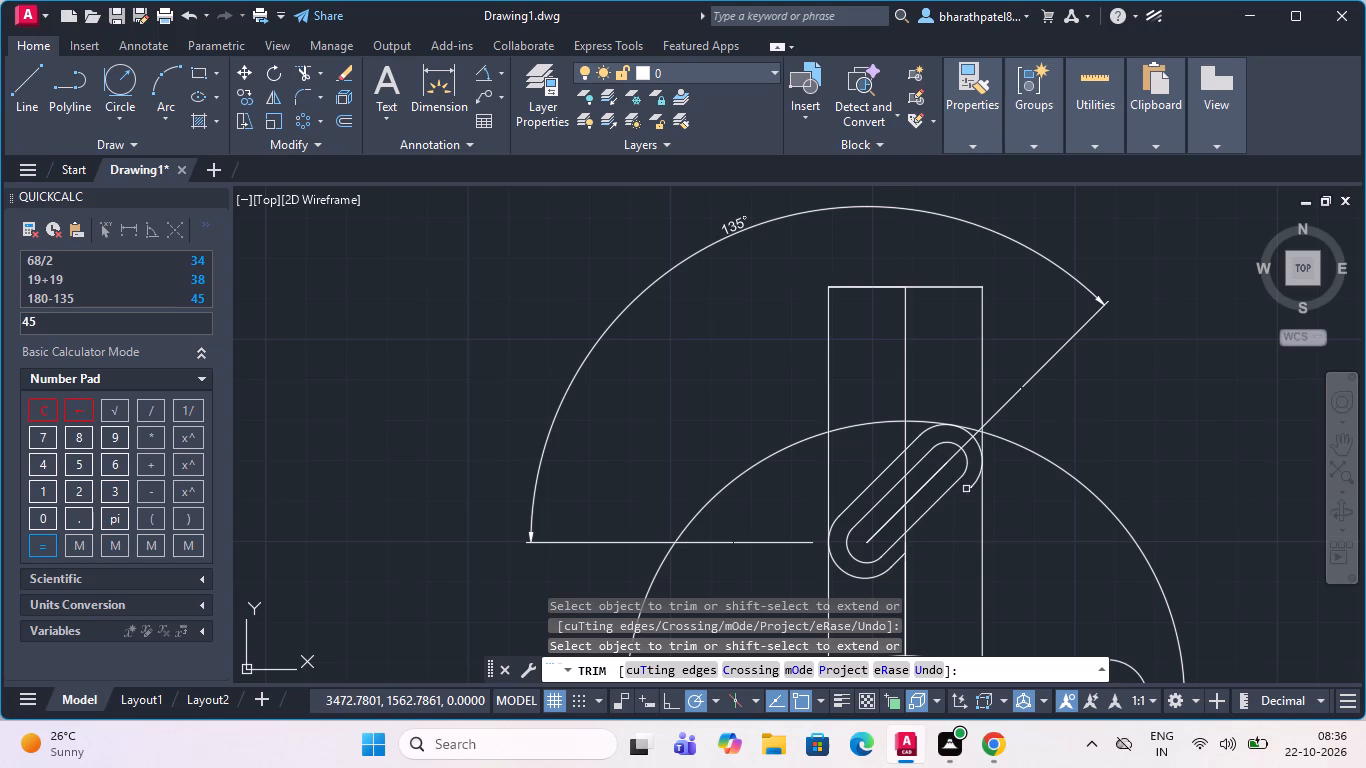
{"action": "left_click", "coordinate": [973, 483]}
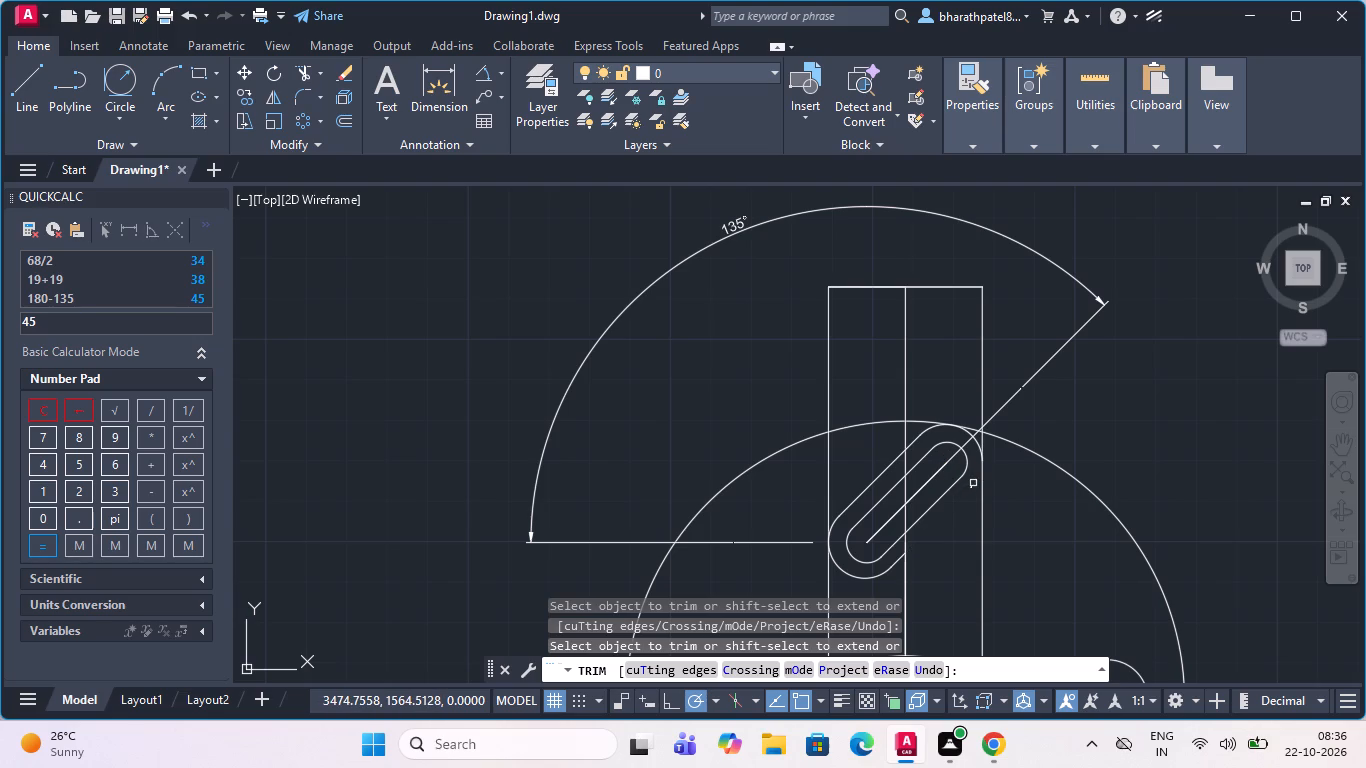
{"action": "left_click", "coordinate": [857, 579]}
{"action": "left_click", "coordinate": [893, 567]}
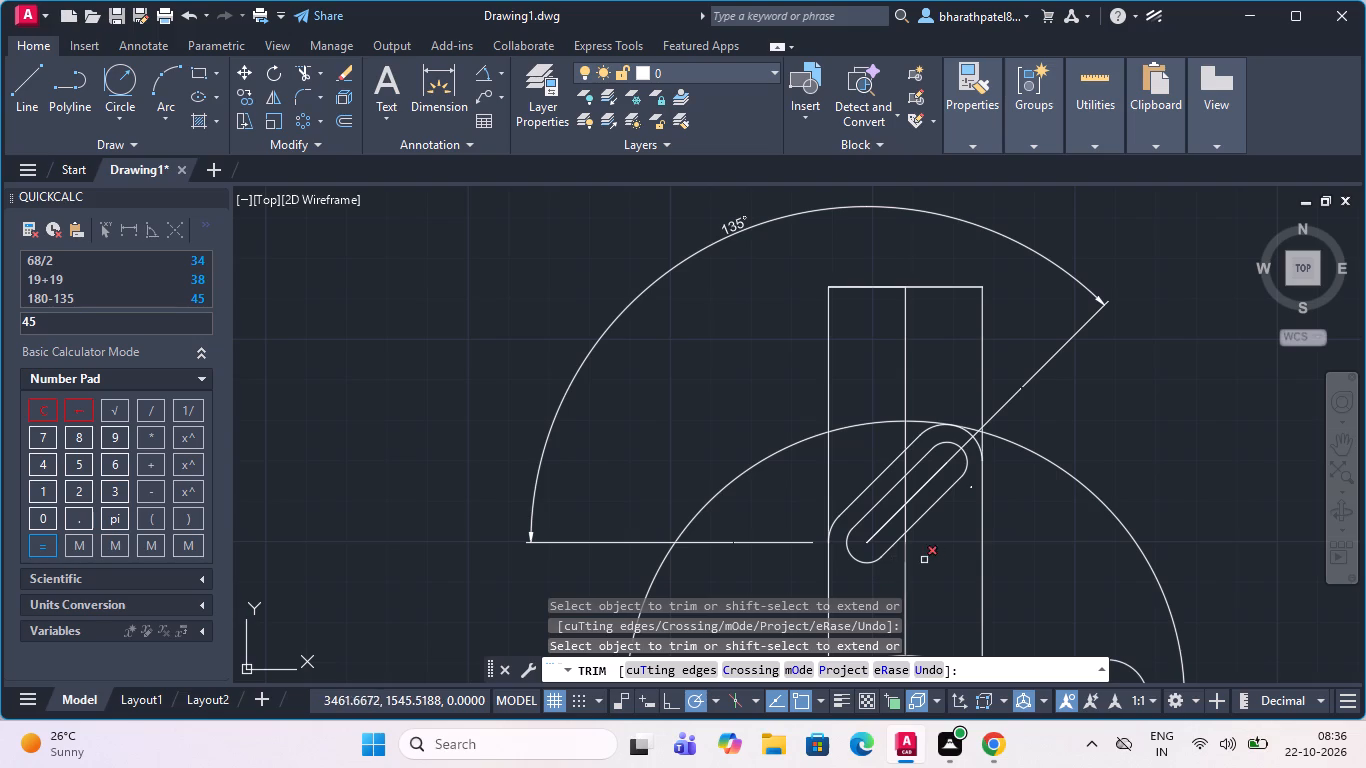
{"action": "key", "text": "Escape"}
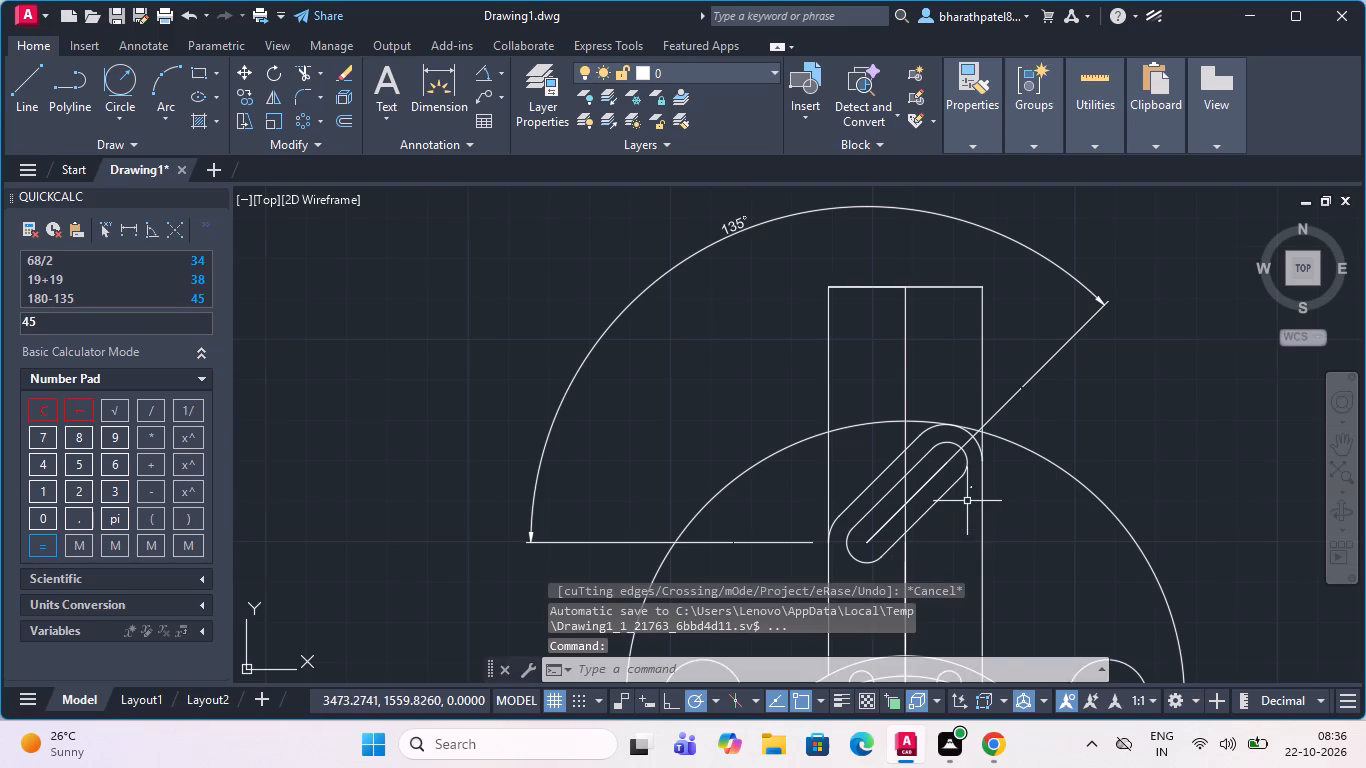
Erase the tiny leftover fragments beside the slot's upper end.
{"action": "scroll", "coordinate": [967, 499], "scroll_direction": "up", "scroll_amount": 5}
{"action": "left_click", "coordinate": [929, 352]}
{"action": "left_click", "coordinate": [1007, 447]}
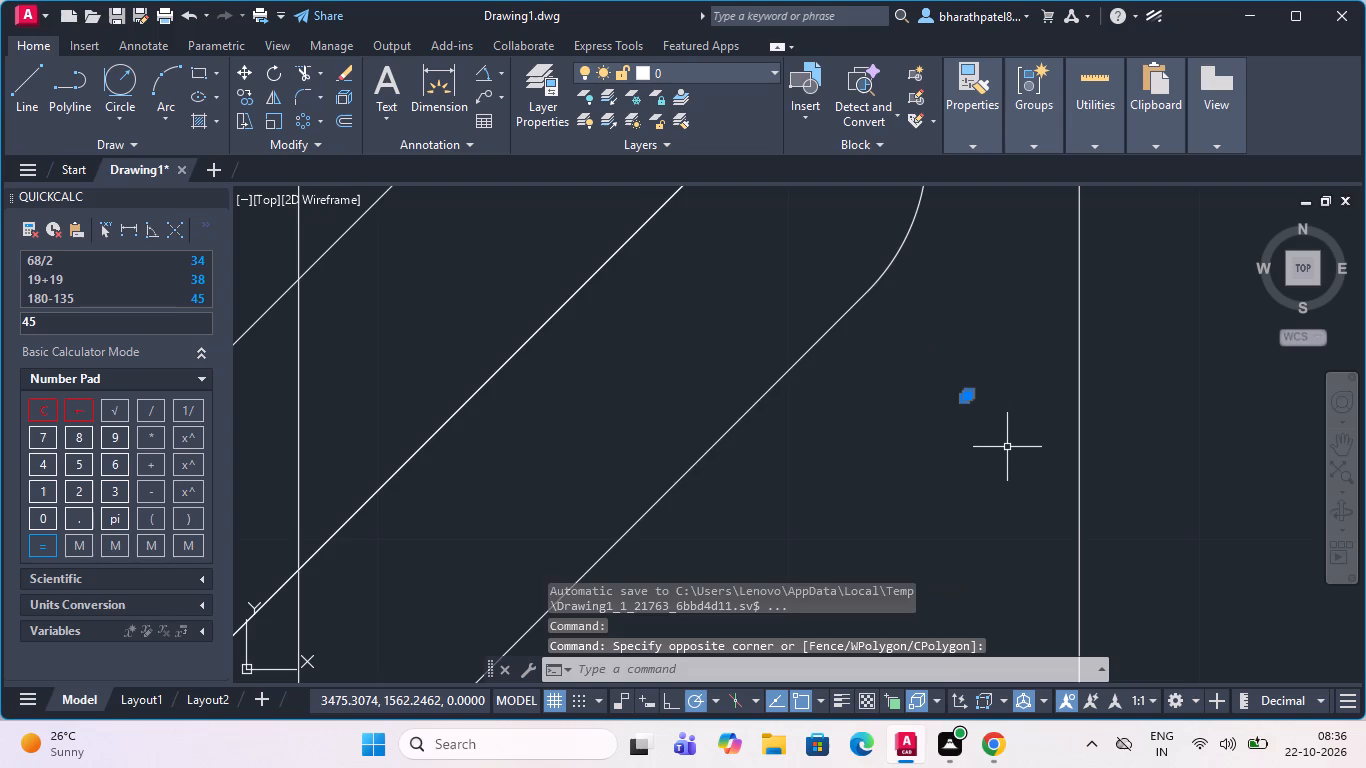
{"action": "key", "text": "Delete"}
{"action": "scroll", "coordinate": [1005, 450], "scroll_direction": "down", "scroll_amount": 4}
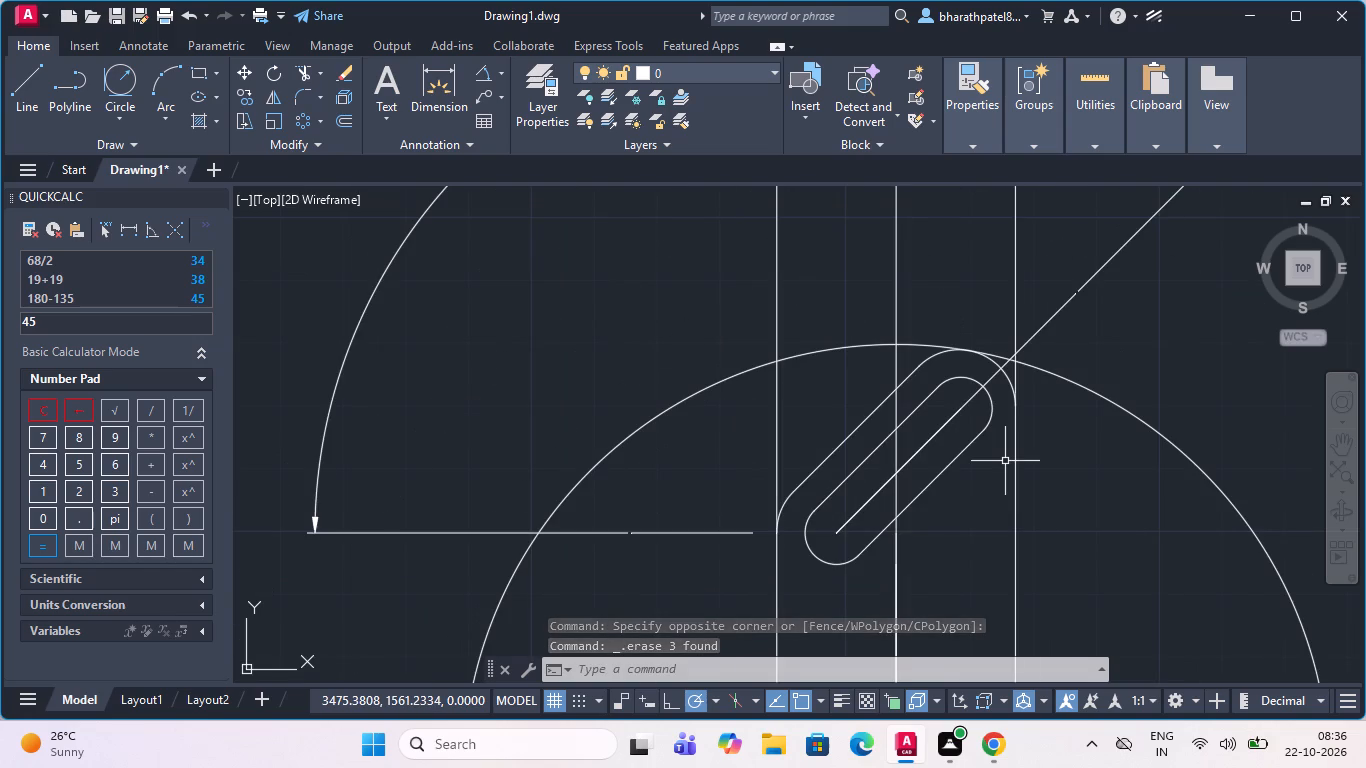
Erase the two long horizontal lines that run through the side circles' centres past the plate's edge.
{"action": "scroll", "coordinate": [742, 418], "scroll_direction": "down", "scroll_amount": 3}
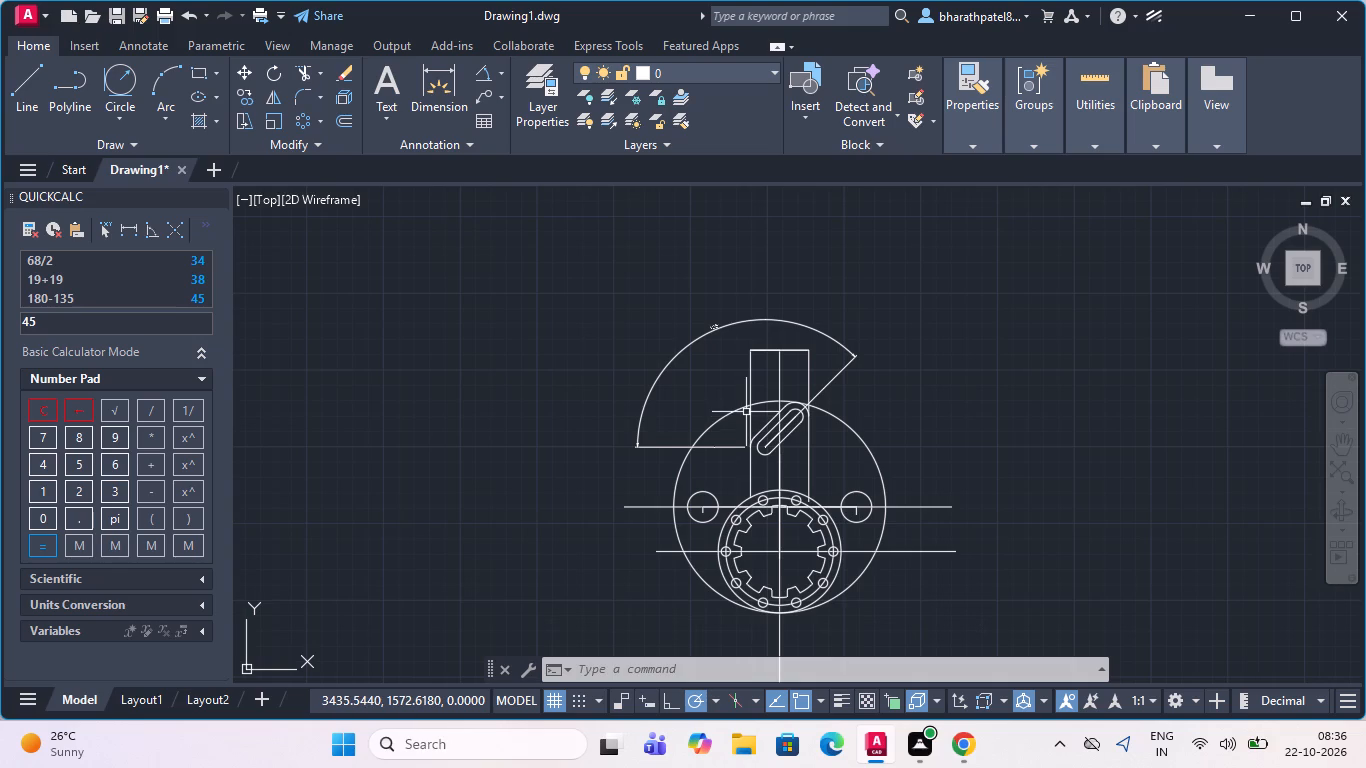
{"action": "scroll", "coordinate": [748, 430], "scroll_direction": "up", "scroll_amount": 2}
{"action": "scroll", "coordinate": [748, 430], "scroll_direction": "down", "scroll_amount": 2}
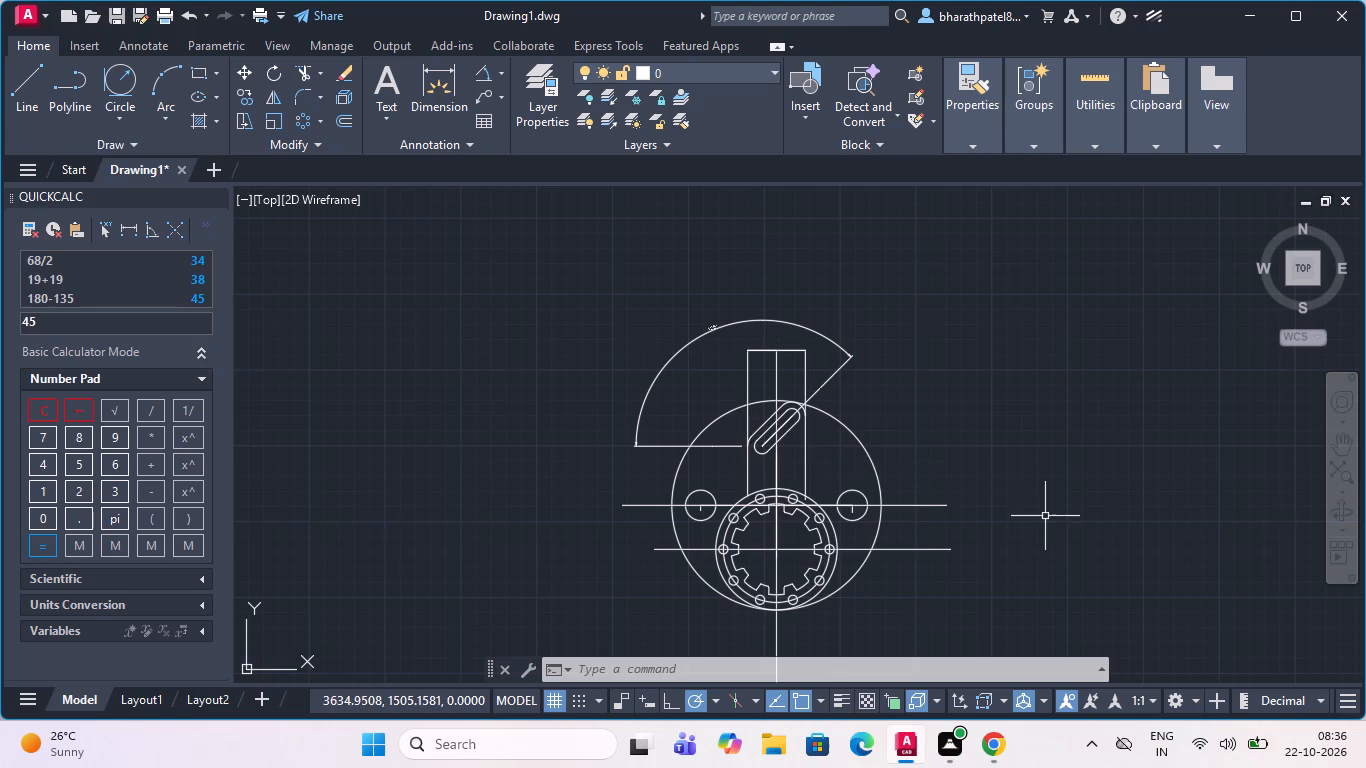
{"action": "left_click", "coordinate": [921, 505]}
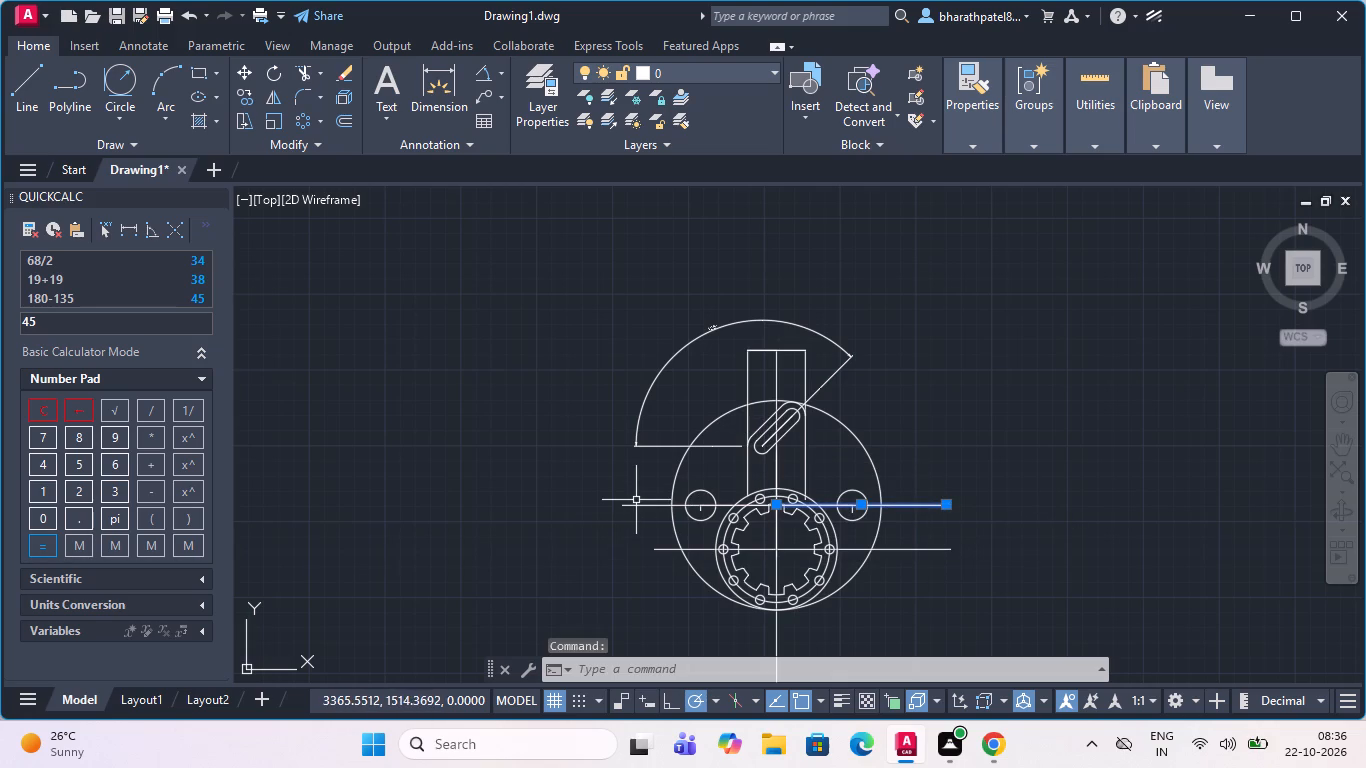
{"action": "left_click", "coordinate": [636, 504]}
{"action": "key", "text": "Delete"}
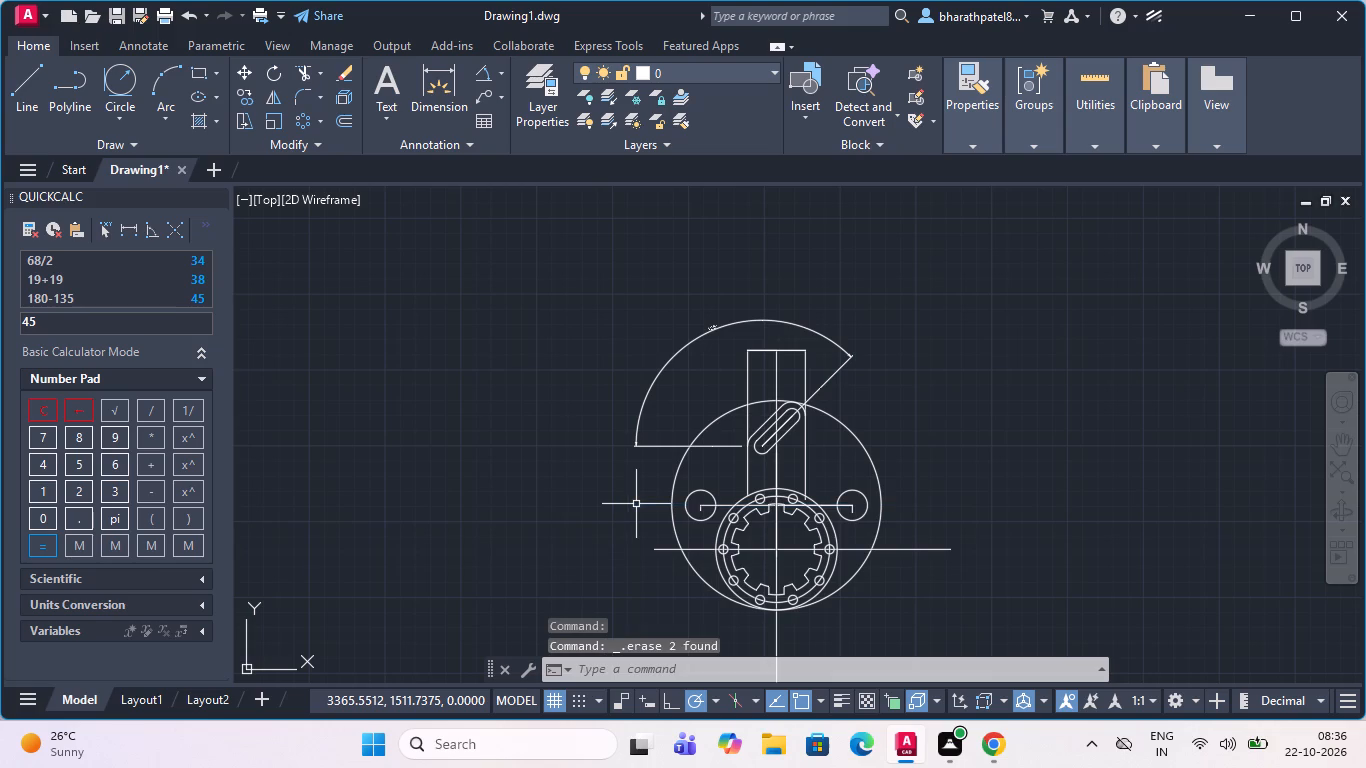
Add a horizontal linear dimension between the centres of the two side circles, placed below the plate.
{"action": "scroll", "coordinate": [699, 513], "scroll_direction": "up", "scroll_amount": 4}
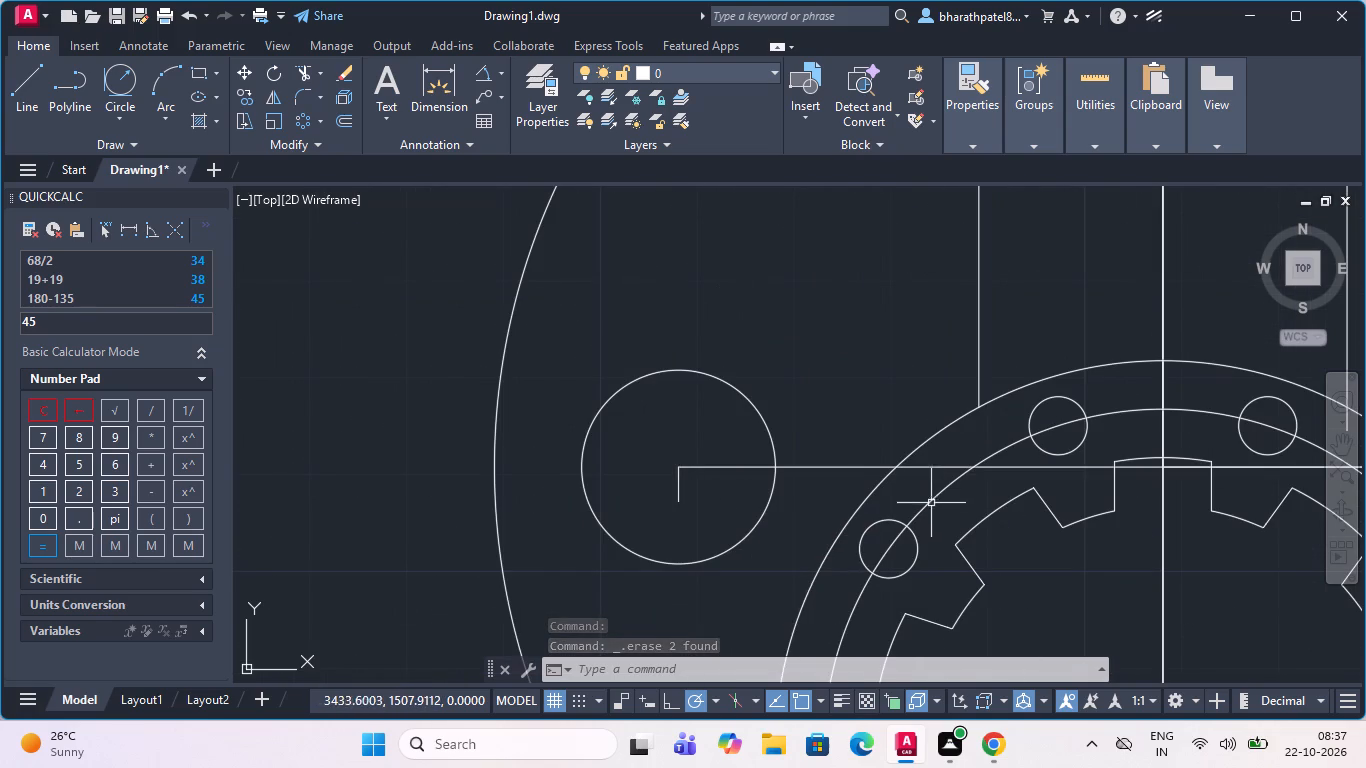
{"action": "scroll", "coordinate": [526, 507], "scroll_direction": "down", "scroll_amount": 2}
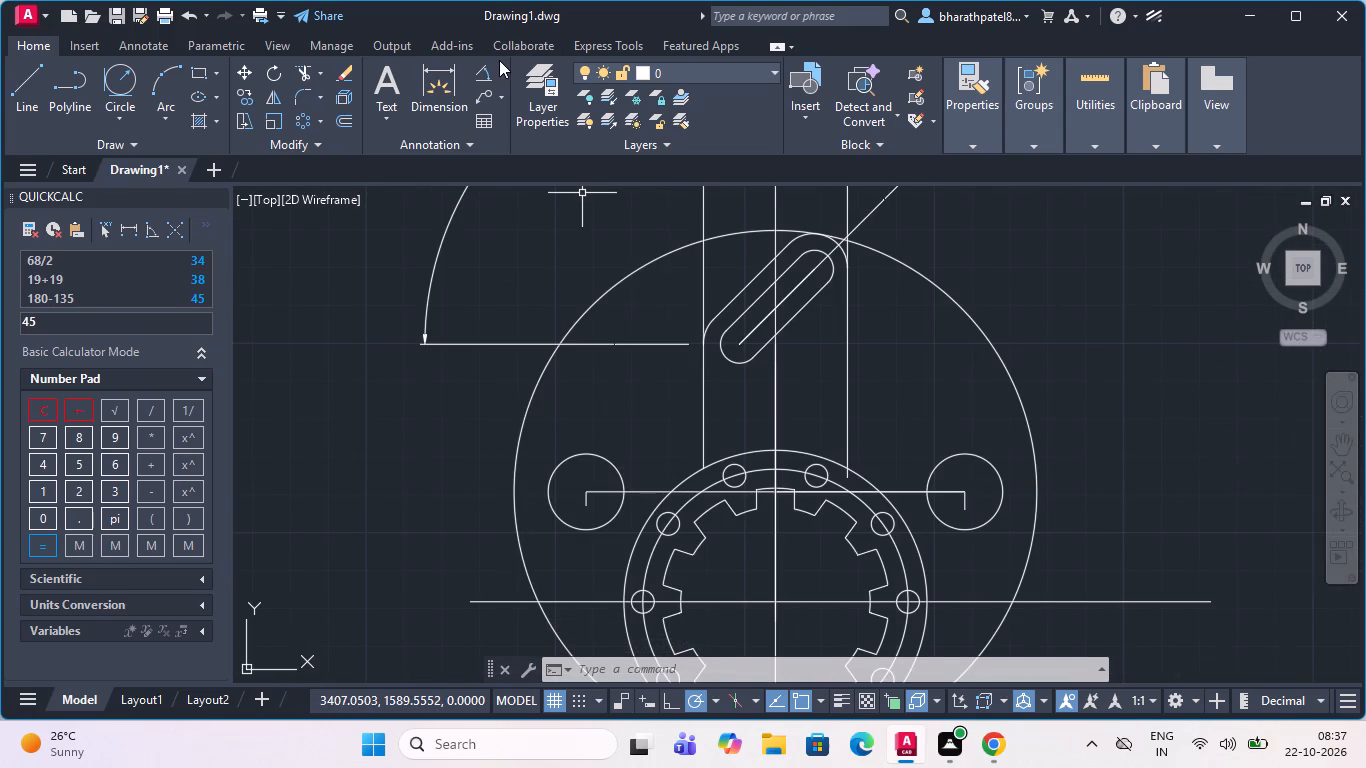
{"action": "left_click", "coordinate": [499, 64]}
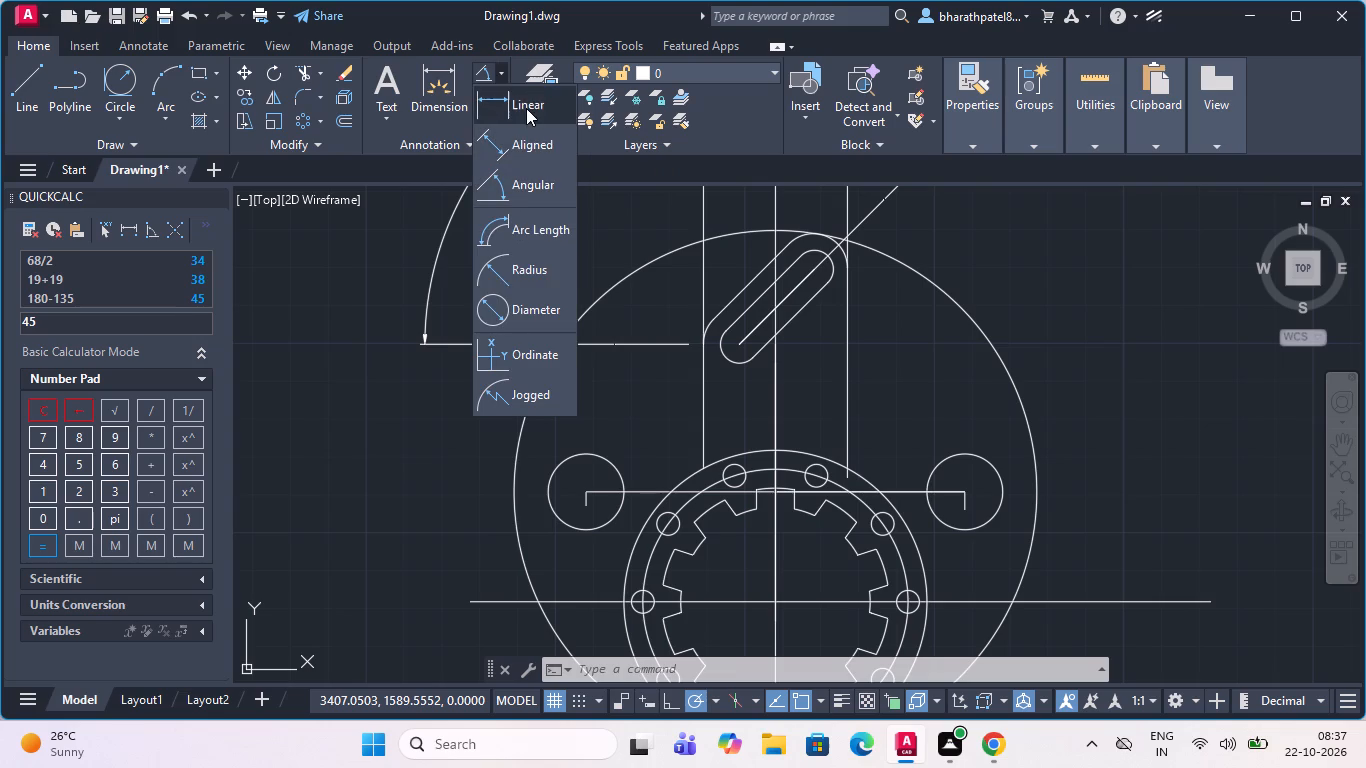
{"action": "left_click", "coordinate": [526, 106]}
{"action": "scroll", "coordinate": [567, 524], "scroll_direction": "up", "scroll_amount": 3}
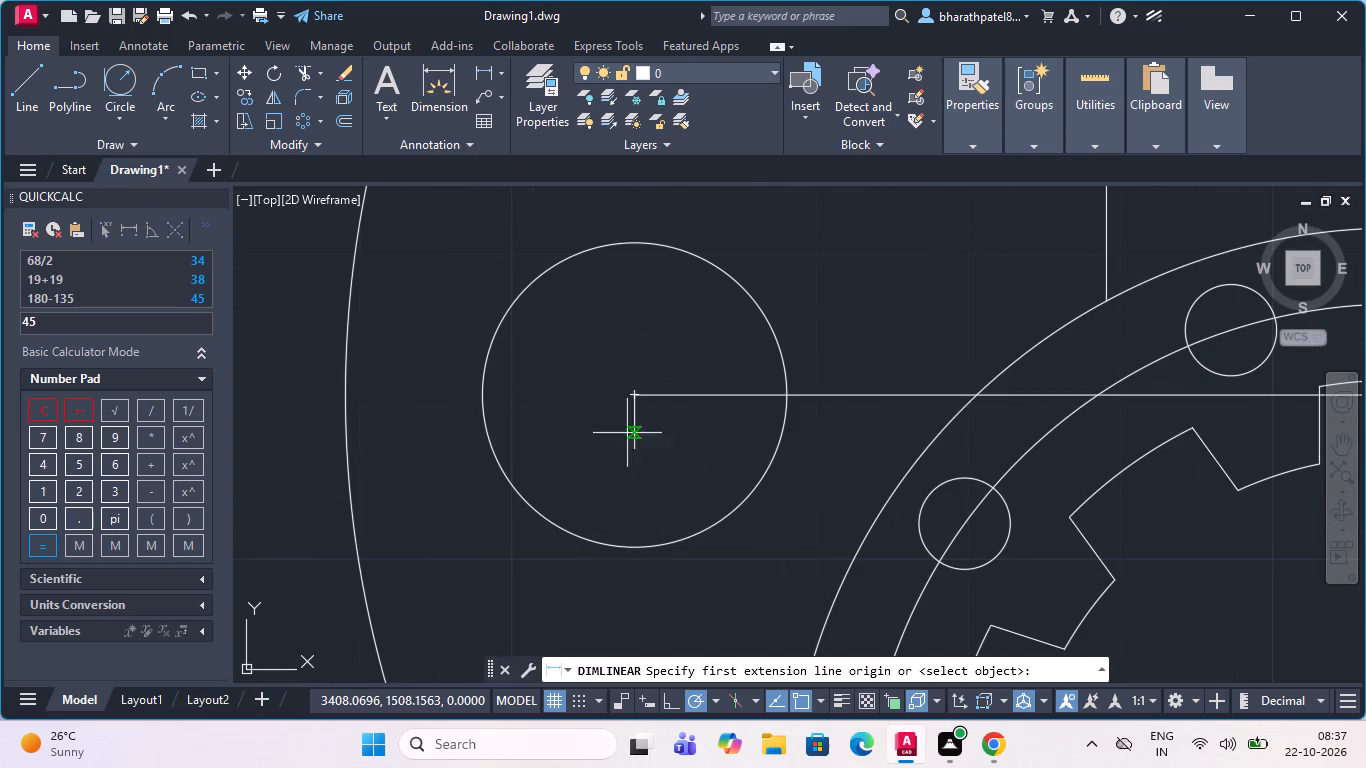
{"action": "left_click", "coordinate": [635, 395]}
{"action": "scroll", "coordinate": [635, 396], "scroll_direction": "down", "scroll_amount": 4}
{"action": "scroll", "coordinate": [839, 404], "scroll_direction": "up", "scroll_amount": 3}
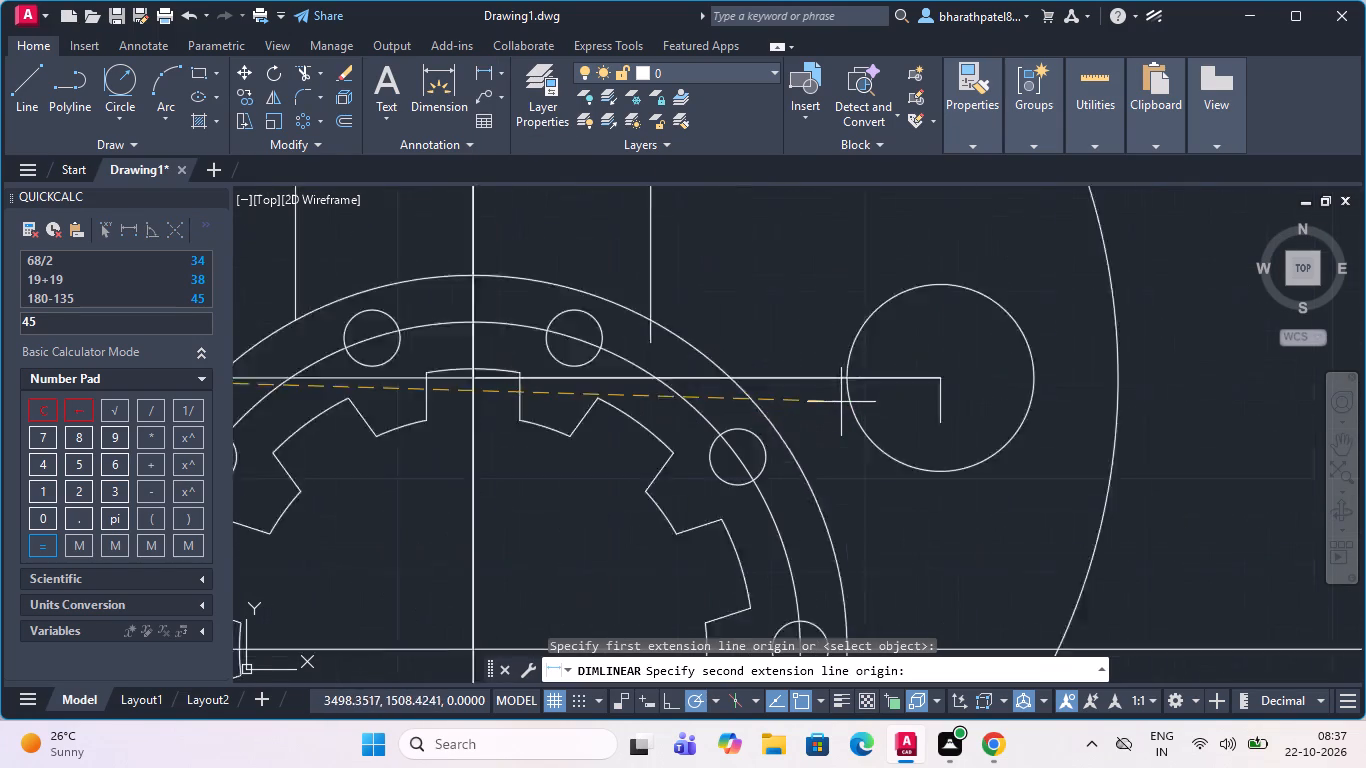
{"action": "scroll", "coordinate": [841, 402], "scroll_direction": "up", "scroll_amount": 1}
{"action": "left_click", "coordinate": [1002, 364]}
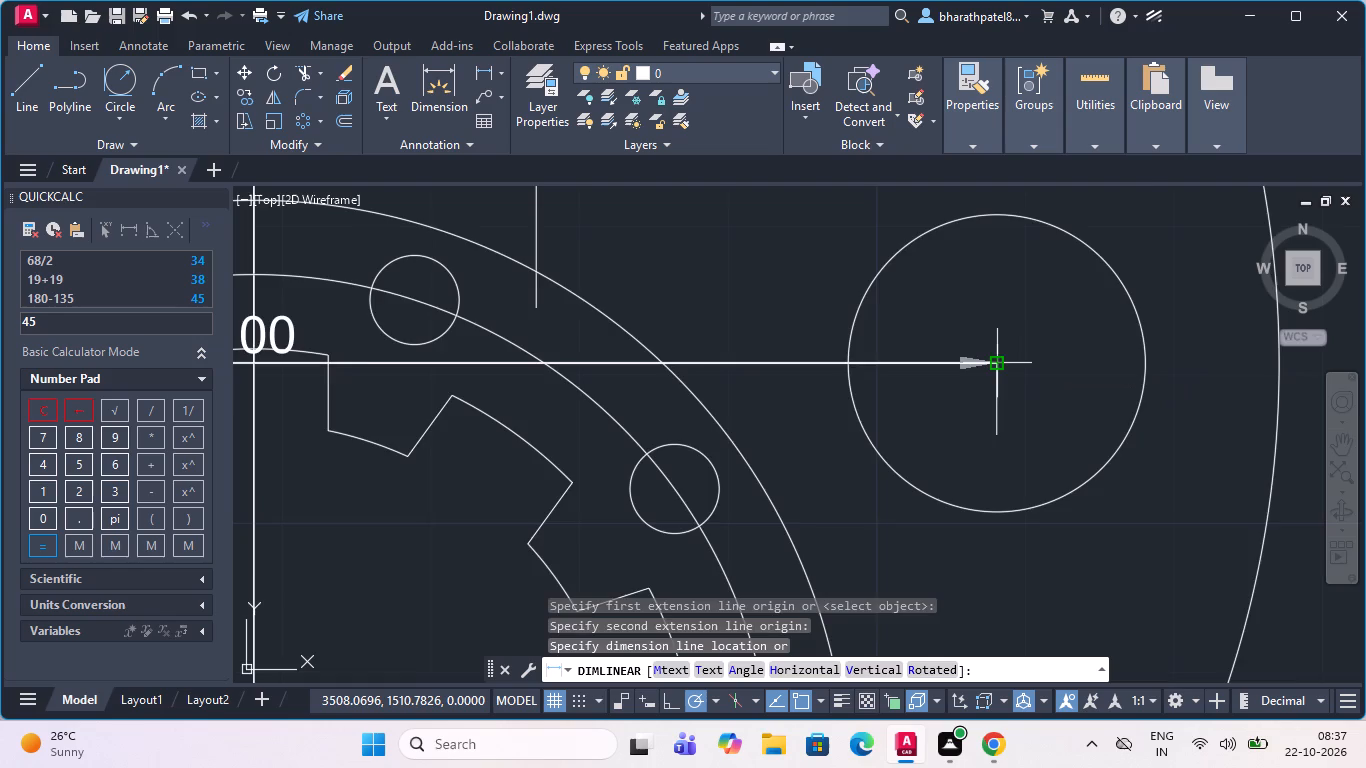
{"action": "scroll", "coordinate": [1002, 364], "scroll_direction": "down", "scroll_amount": 4}
{"action": "scroll", "coordinate": [1002, 364], "scroll_direction": "up", "scroll_amount": 1}
{"action": "scroll", "coordinate": [1002, 364], "scroll_direction": "down", "scroll_amount": 2}
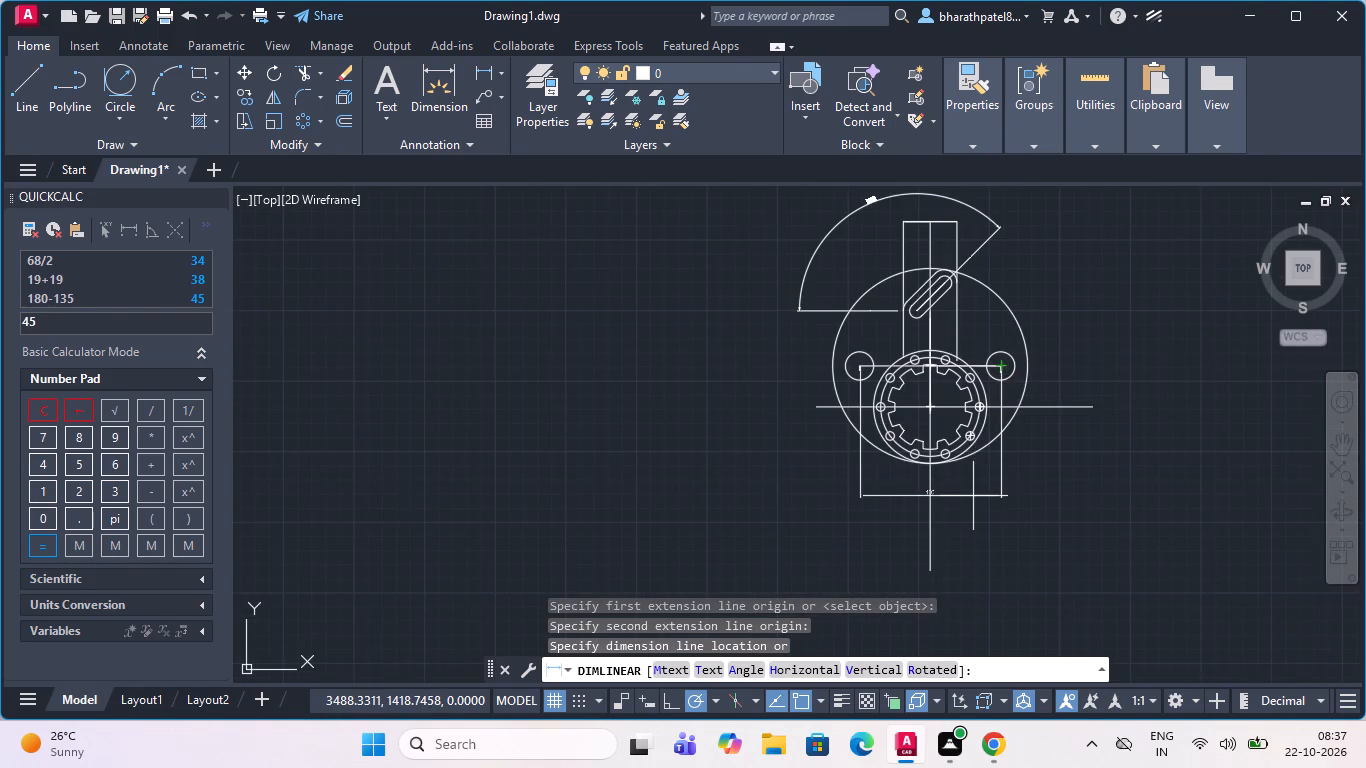
{"action": "scroll", "coordinate": [972, 496], "scroll_direction": "up", "scroll_amount": 3}
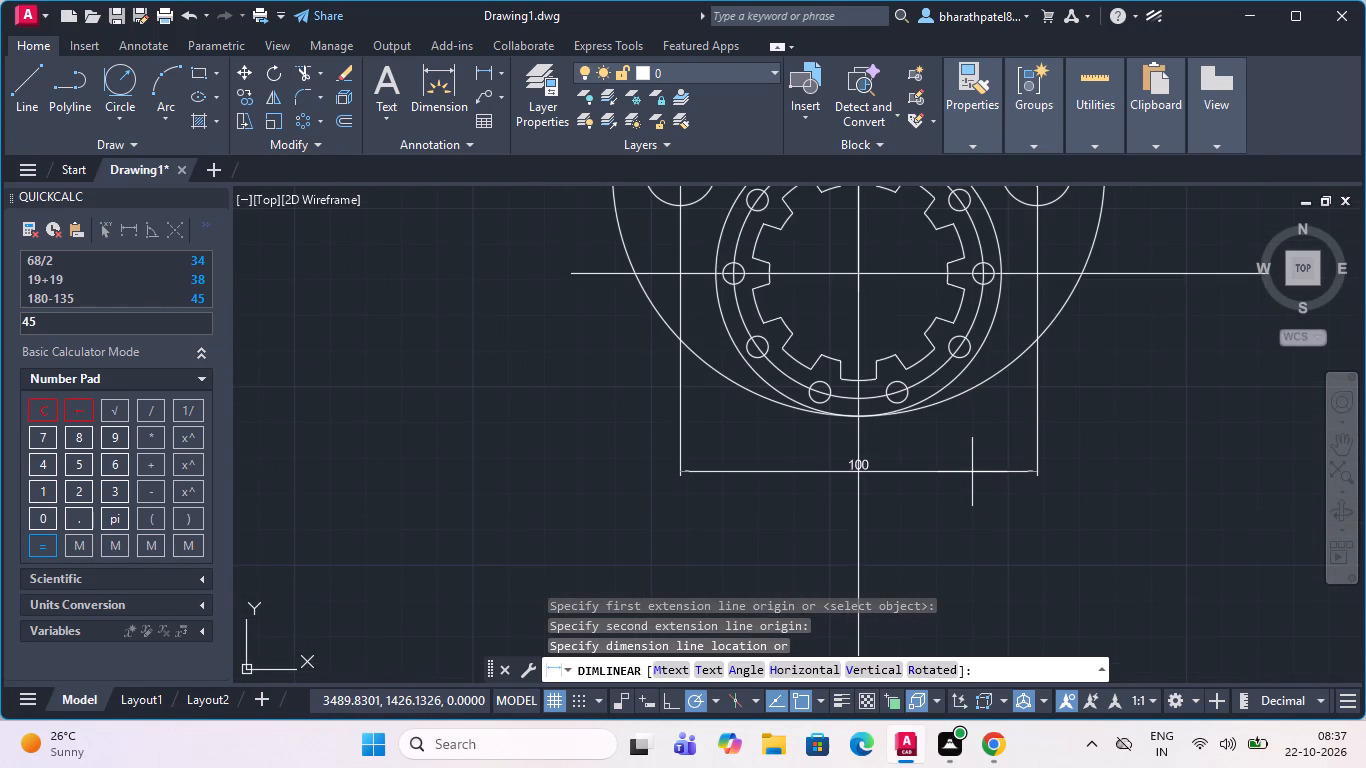
{"action": "left_click", "coordinate": [970, 496]}
Erase the two overlapping horizontal construction lines joining the side circles' centres across the top of the bore.
{"action": "scroll", "coordinate": [951, 484], "scroll_direction": "down", "scroll_amount": 2}
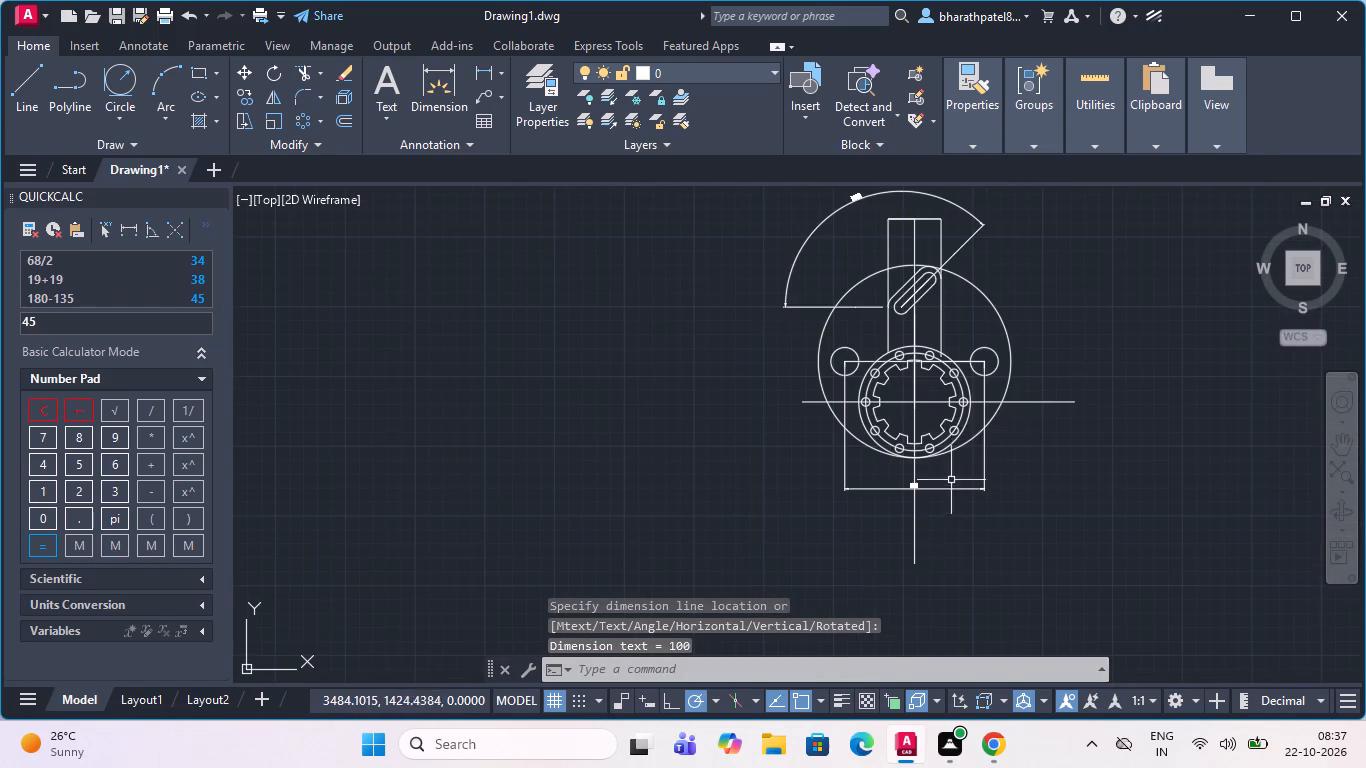
{"action": "scroll", "coordinate": [928, 364], "scroll_direction": "up", "scroll_amount": 3}
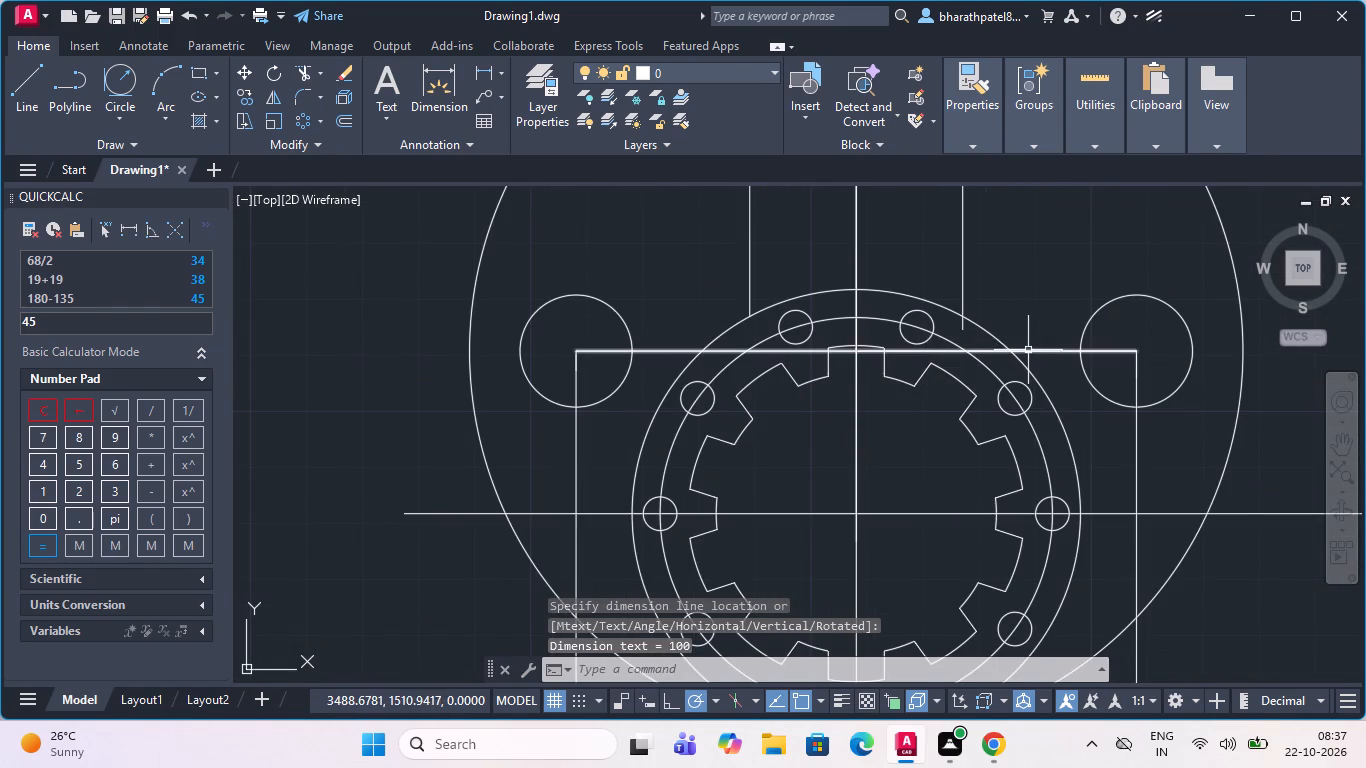
{"action": "left_click", "coordinate": [1028, 351]}
{"action": "key", "text": "Delete"}
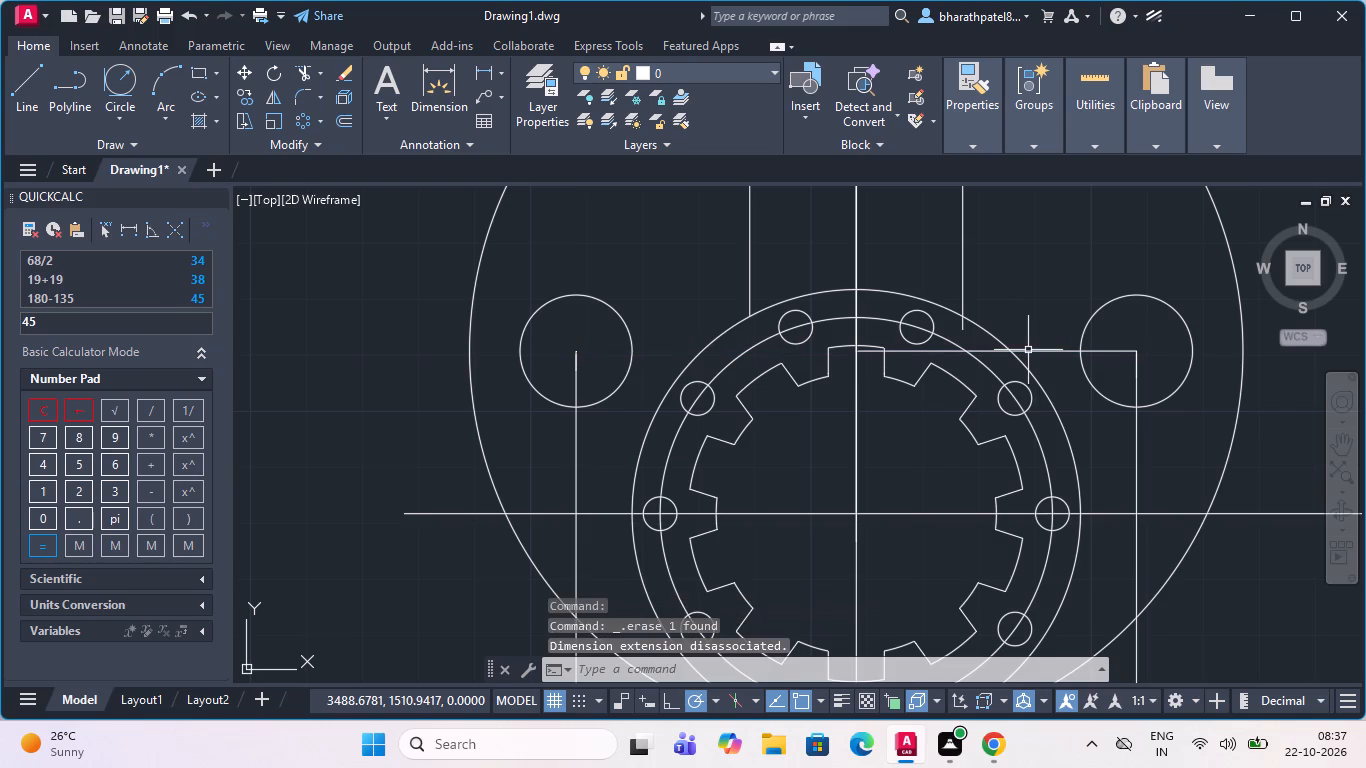
{"action": "left_click", "coordinate": [1028, 352]}
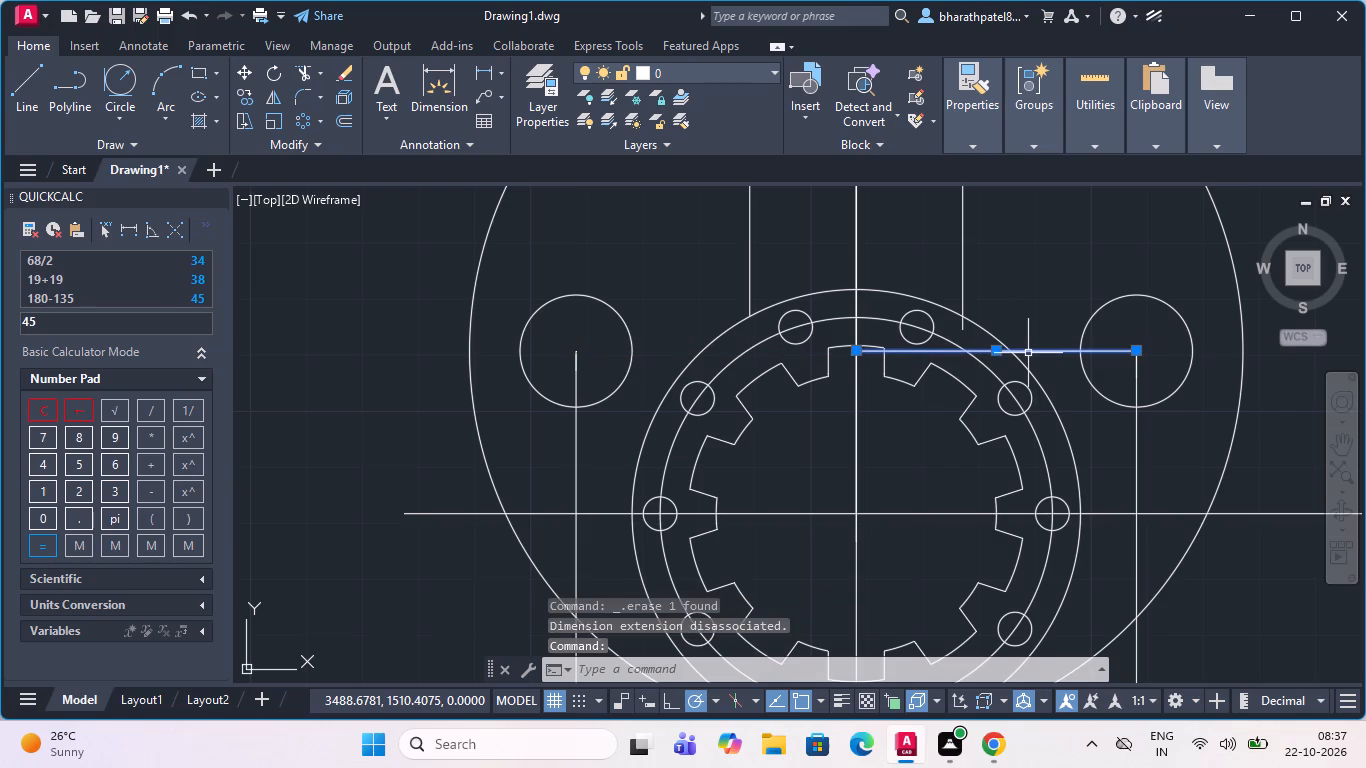
{"action": "key", "text": "Delete"}
Erase the vertical centreline segment that runs down from the bore's centre past the plate's lower edge.
{"action": "scroll", "coordinate": [1028, 353], "scroll_direction": "down", "scroll_amount": 3}
{"action": "scroll", "coordinate": [1025, 381], "scroll_direction": "up", "scroll_amount": 3}
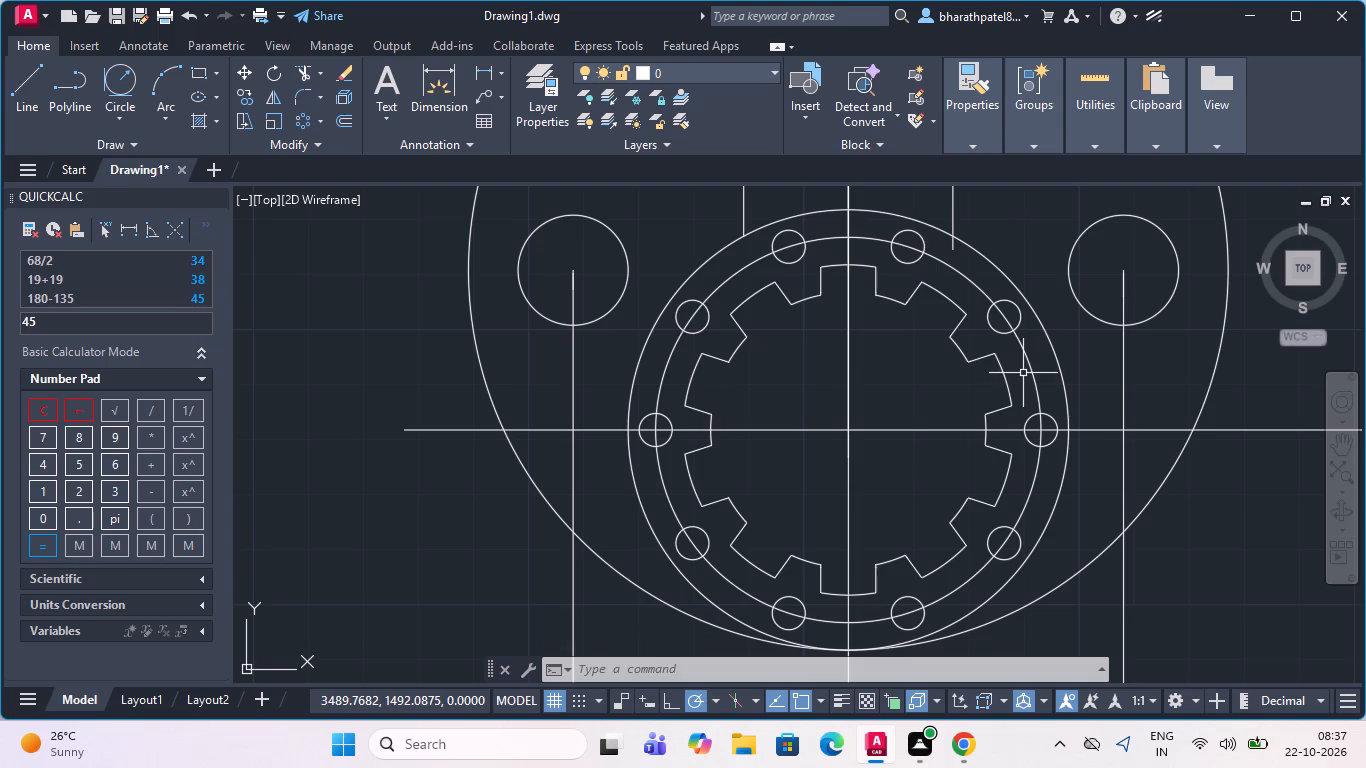
{"action": "scroll", "coordinate": [1023, 373], "scroll_direction": "down", "scroll_amount": 2}
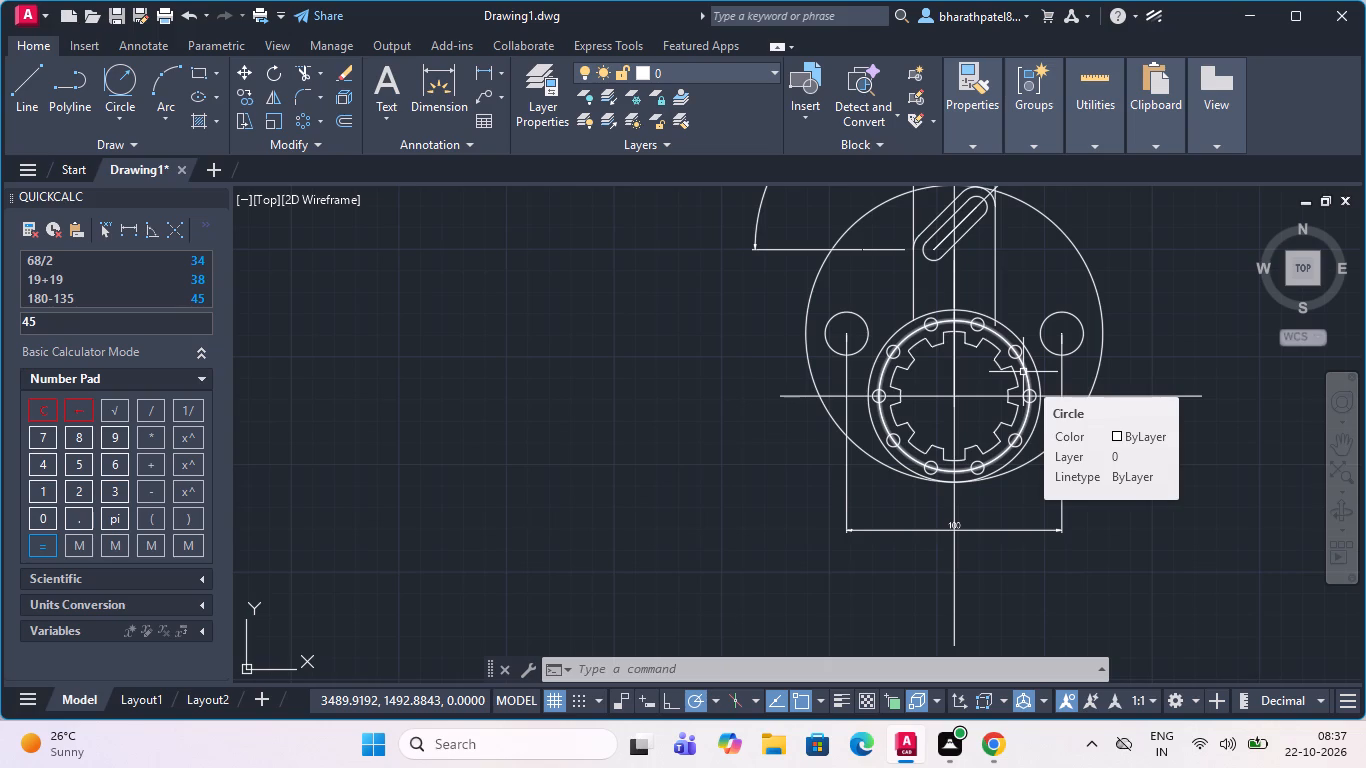
{"action": "left_click", "coordinate": [955, 497]}
{"action": "key", "text": "Delete"}
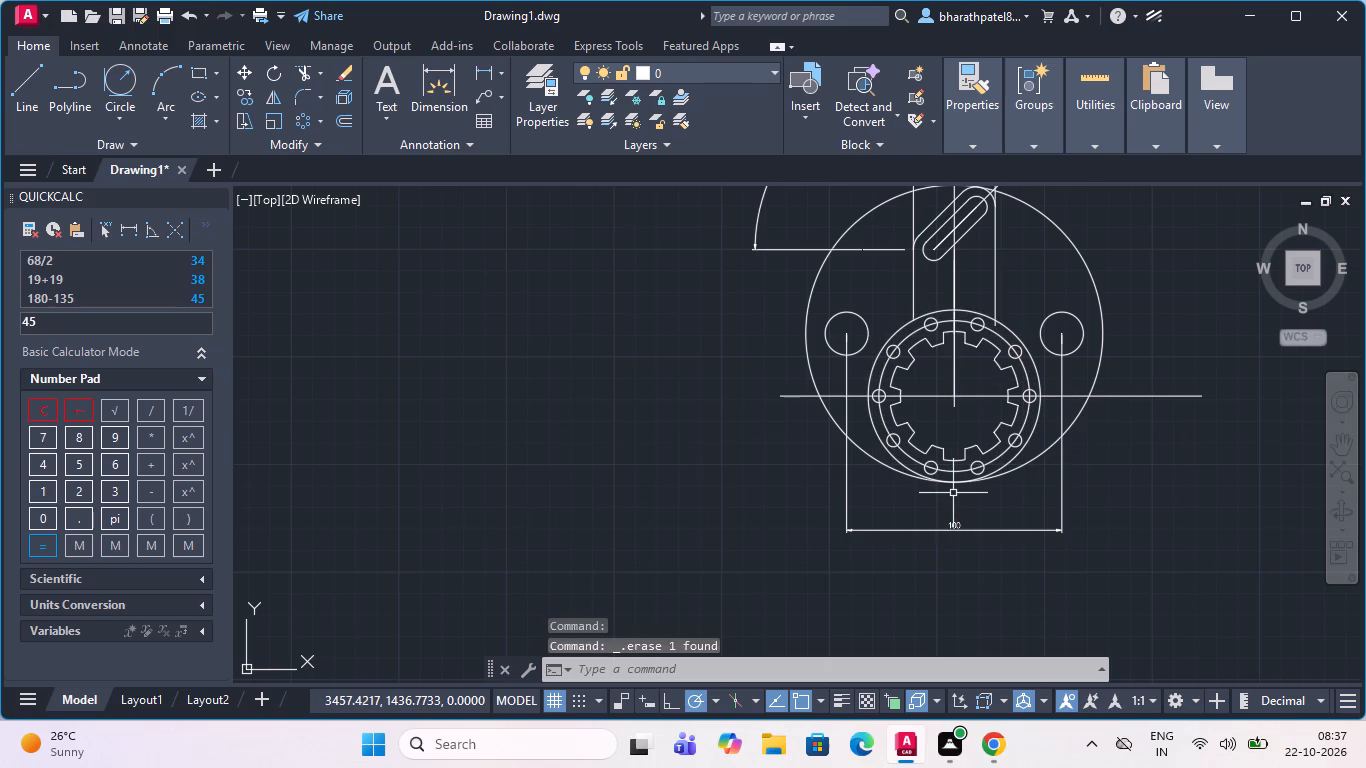
Add a linear dimension for the width of the bore's top slot, placed just beneath its two lower corners.
{"action": "scroll", "coordinate": [944, 327], "scroll_direction": "up", "scroll_amount": 3}
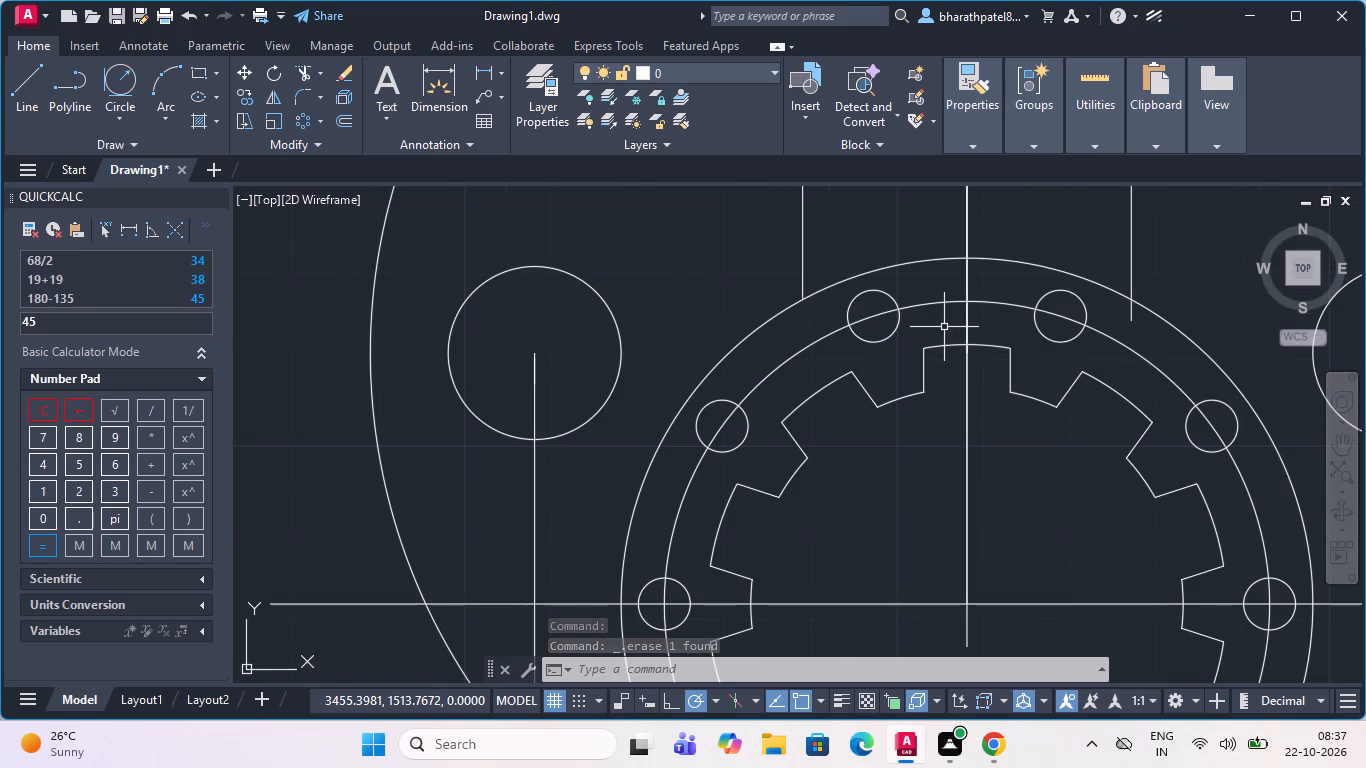
{"action": "left_click", "coordinate": [485, 74]}
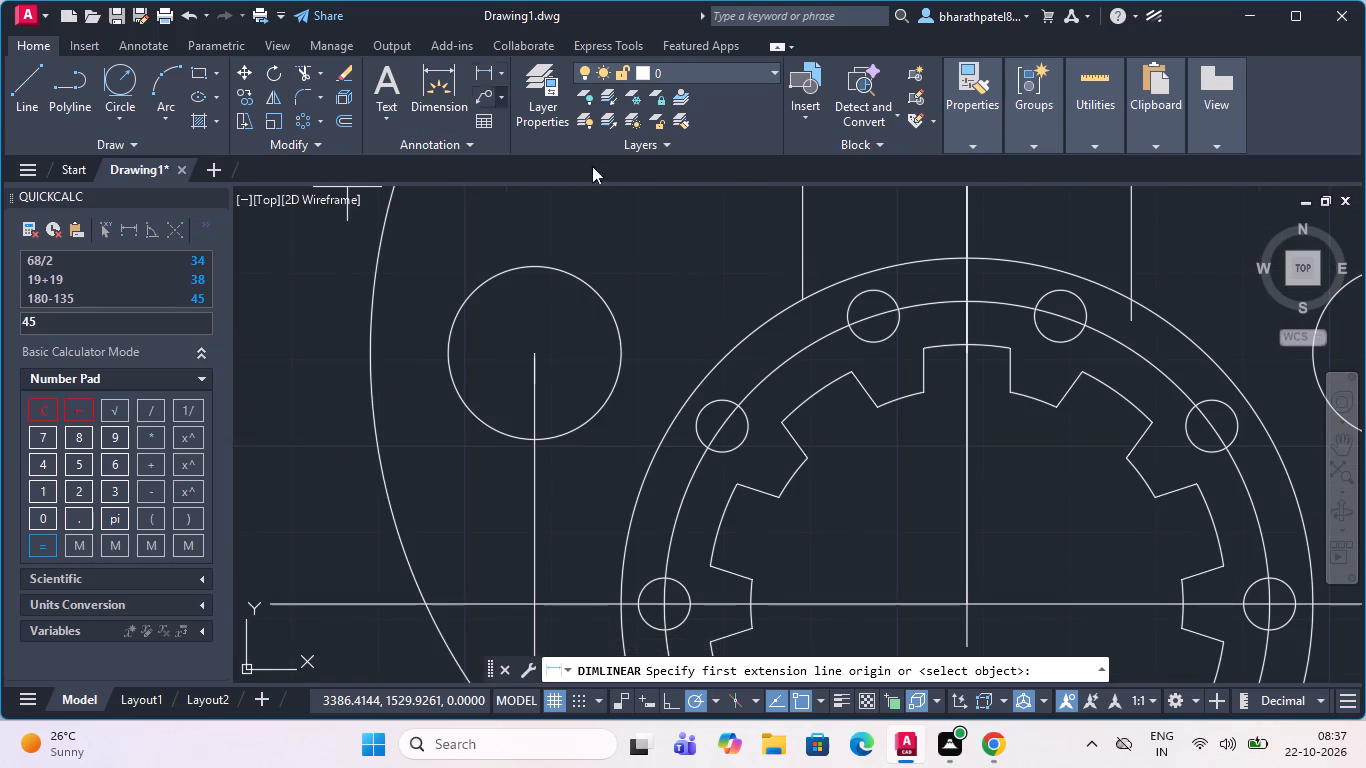
{"action": "scroll", "coordinate": [1015, 426], "scroll_direction": "up", "scroll_amount": 3}
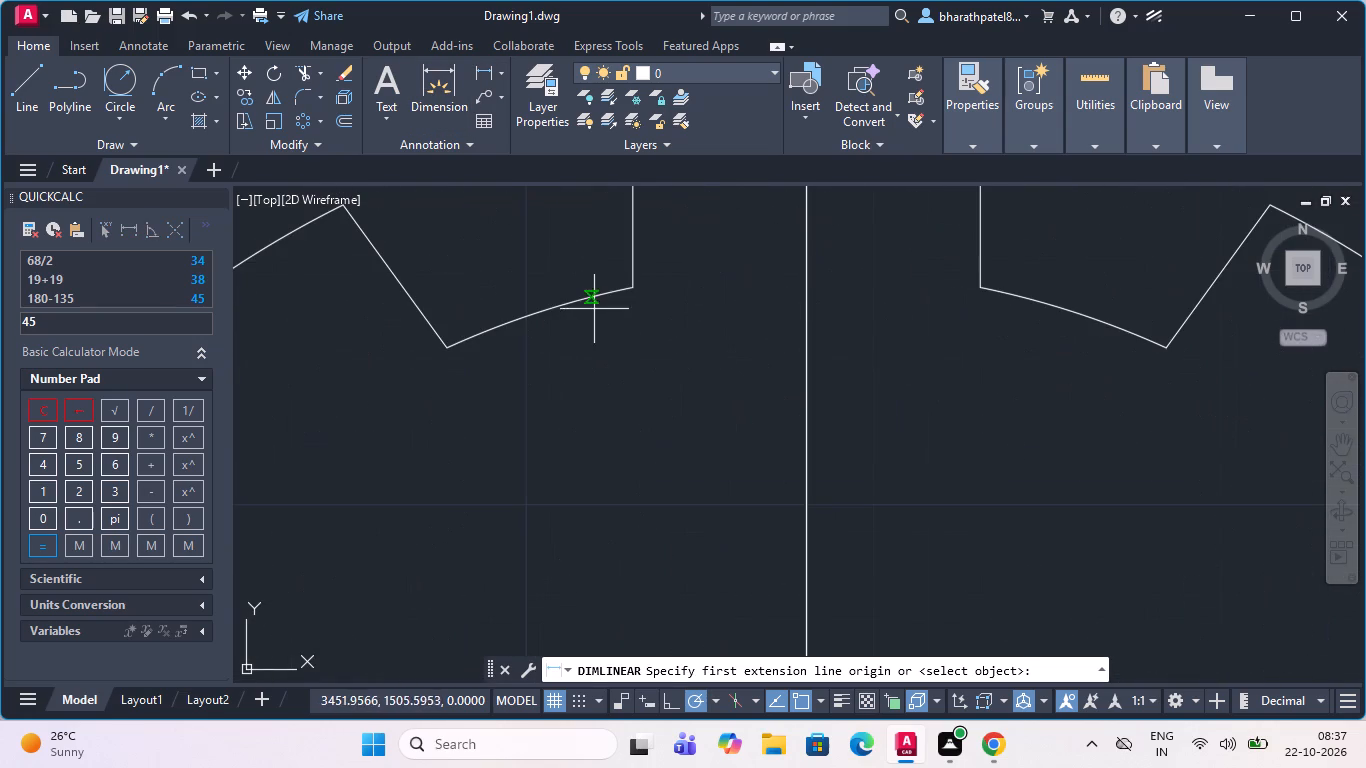
{"action": "left_click", "coordinate": [632, 285]}
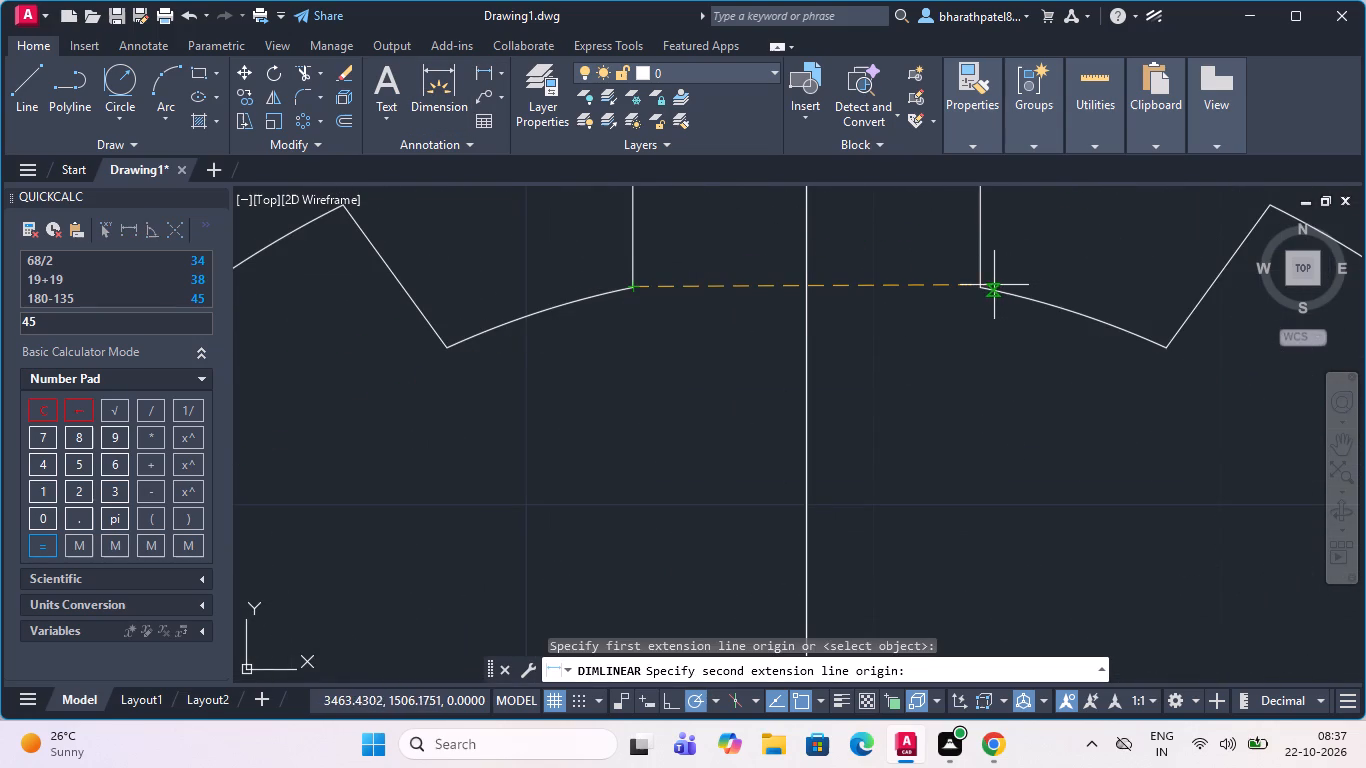
{"action": "left_click", "coordinate": [984, 285]}
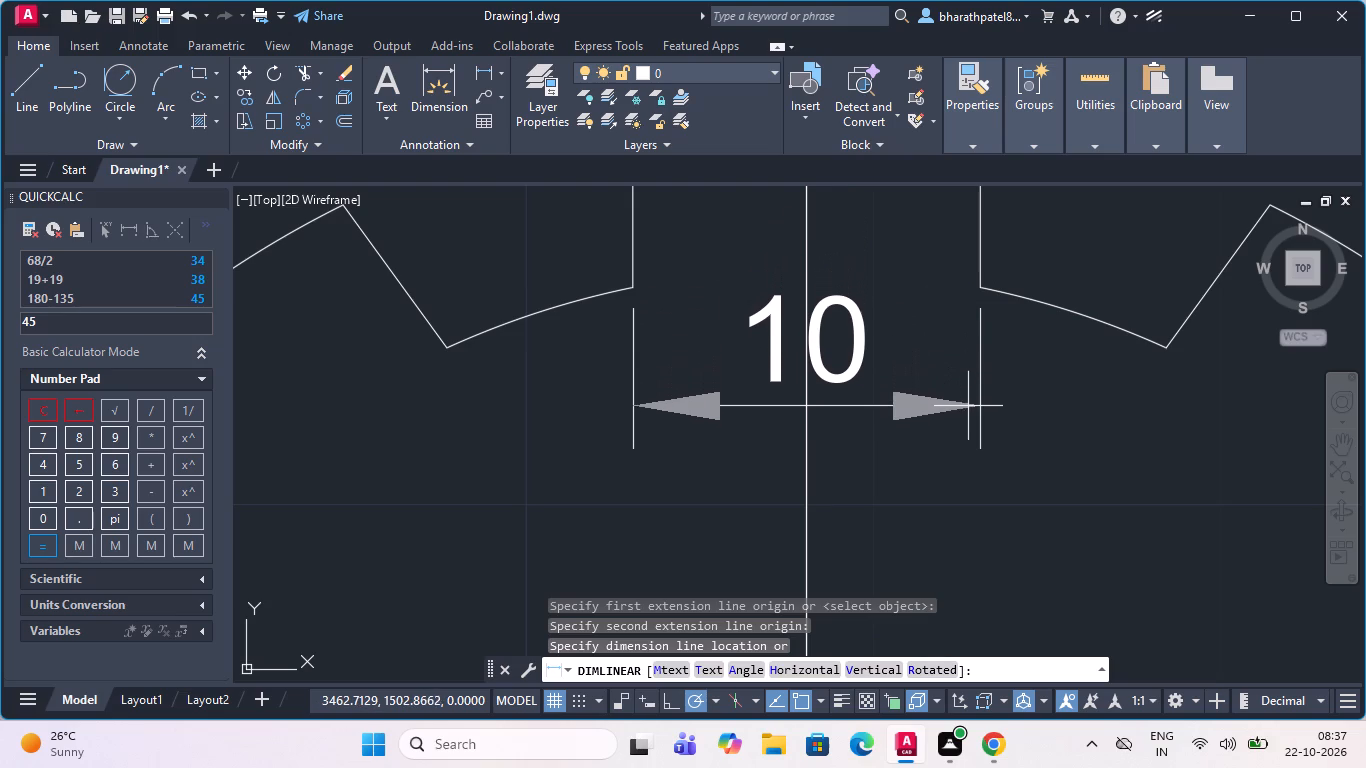
{"action": "left_click", "coordinate": [968, 407]}
Erase the vertical line running from the bore's centre up to the level of the angled slot's lower end.
{"action": "scroll", "coordinate": [970, 408], "scroll_direction": "down", "scroll_amount": 2}
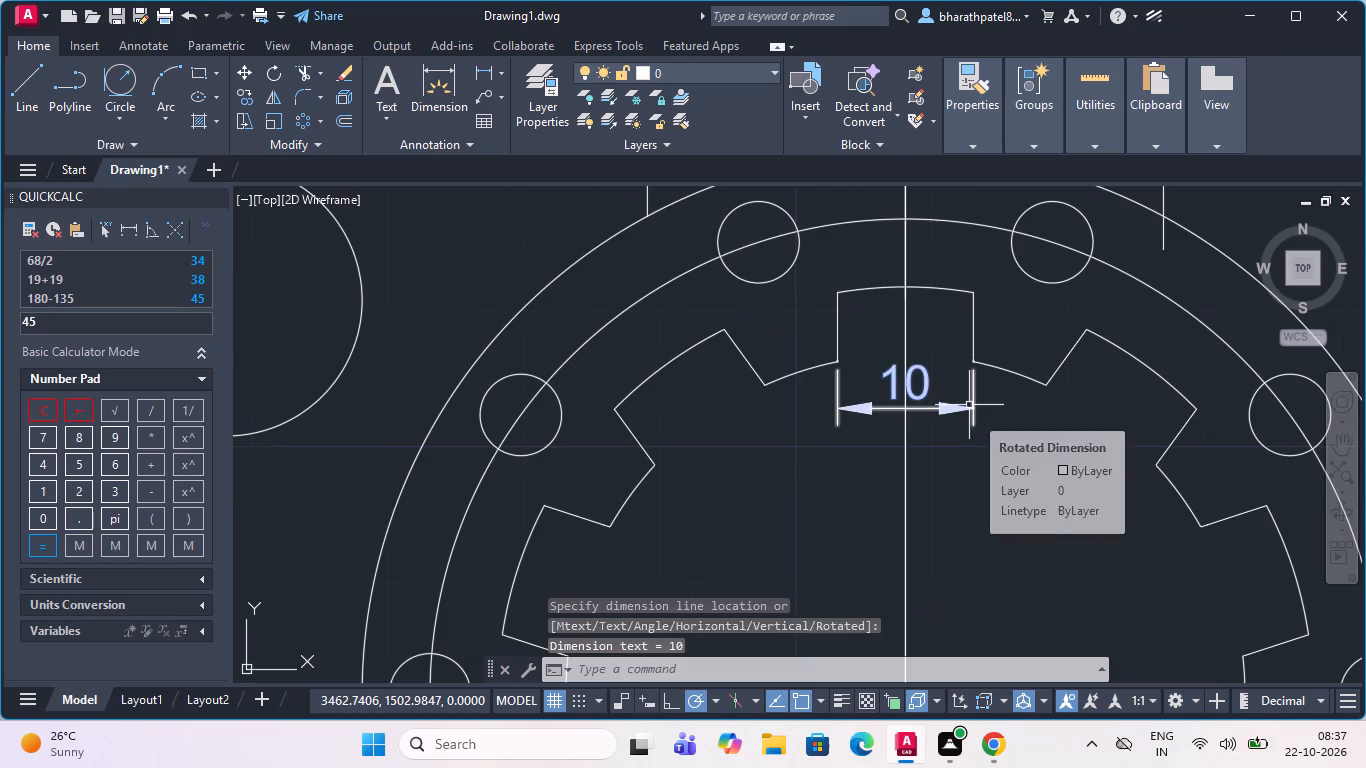
{"action": "scroll", "coordinate": [969, 403], "scroll_direction": "down", "scroll_amount": 1}
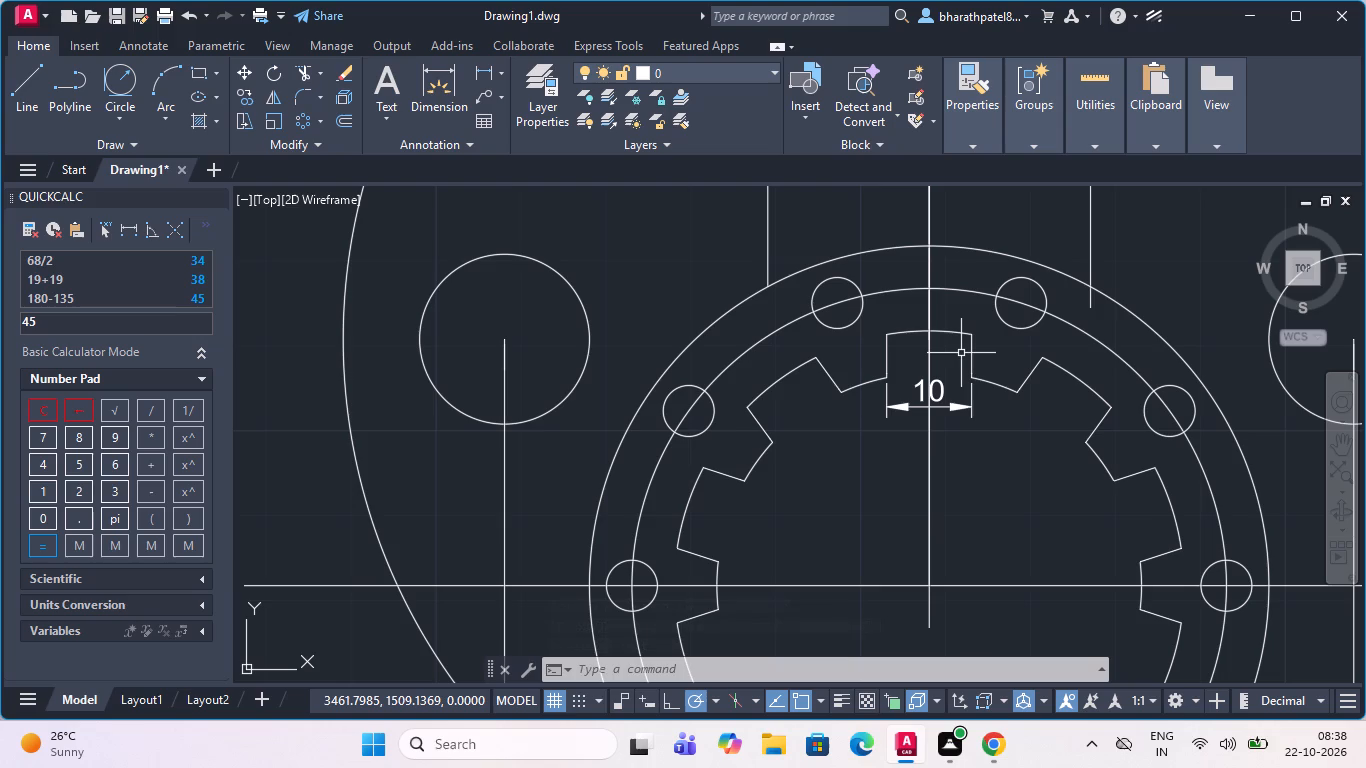
{"action": "scroll", "coordinate": [960, 353], "scroll_direction": "down", "scroll_amount": 1}
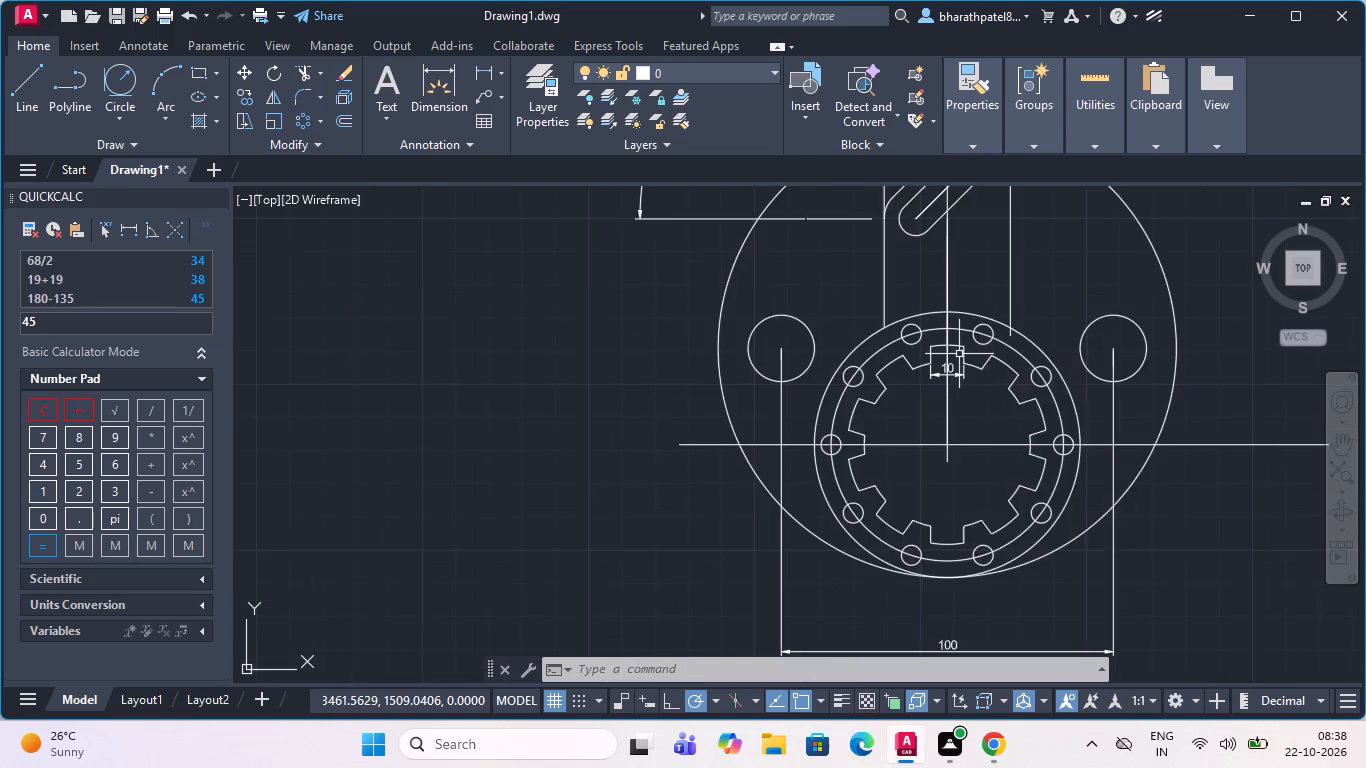
{"action": "scroll", "coordinate": [959, 354], "scroll_direction": "down", "scroll_amount": 2}
{"action": "scroll", "coordinate": [952, 328], "scroll_direction": "up", "scroll_amount": 2}
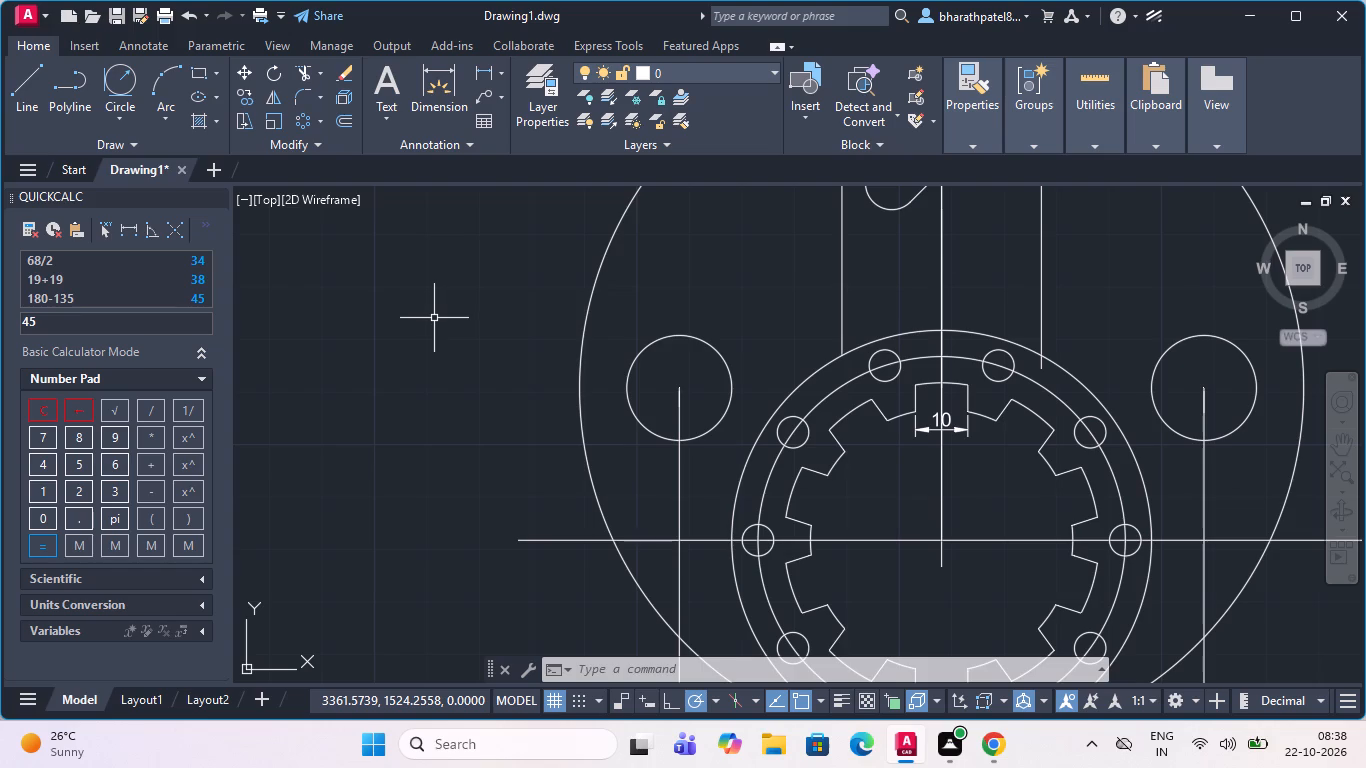
{"action": "scroll", "coordinate": [440, 318], "scroll_direction": "down", "scroll_amount": 2}
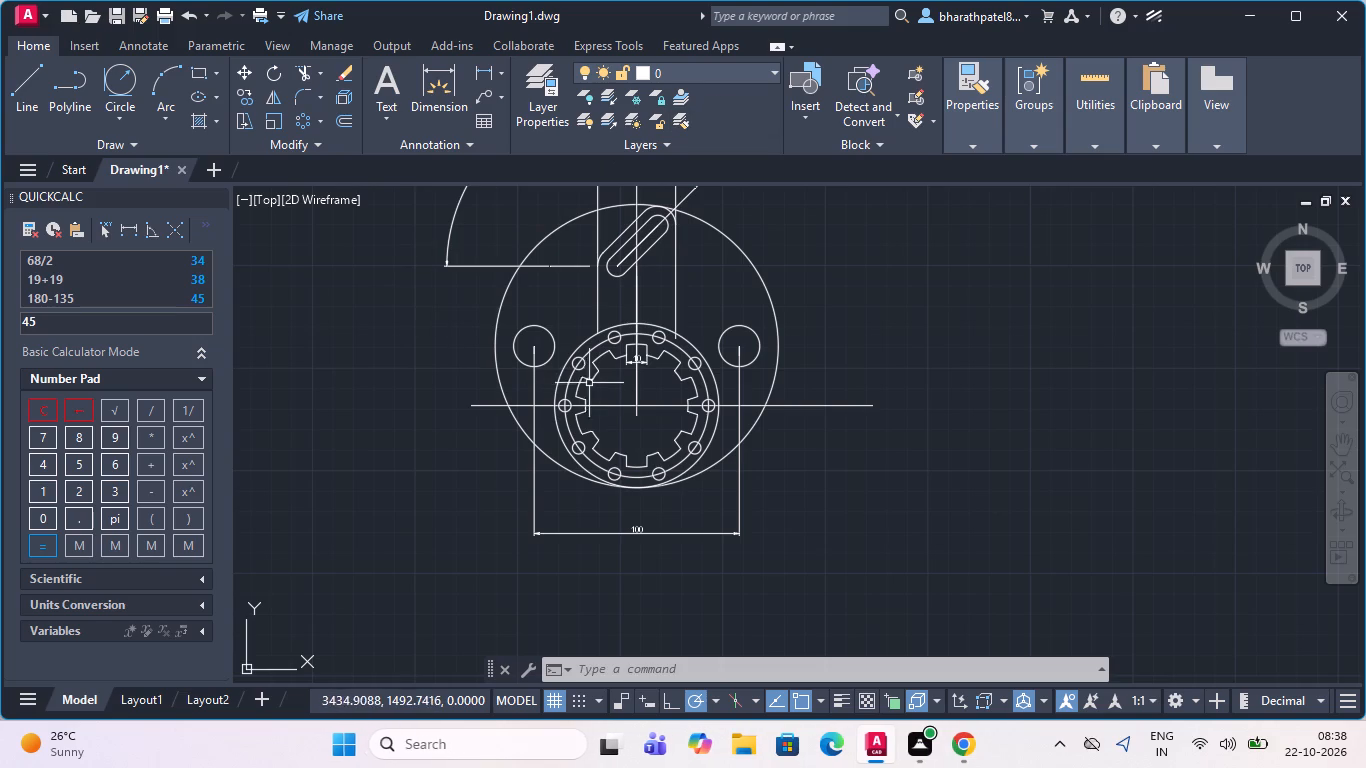
{"action": "left_click", "coordinate": [637, 381]}
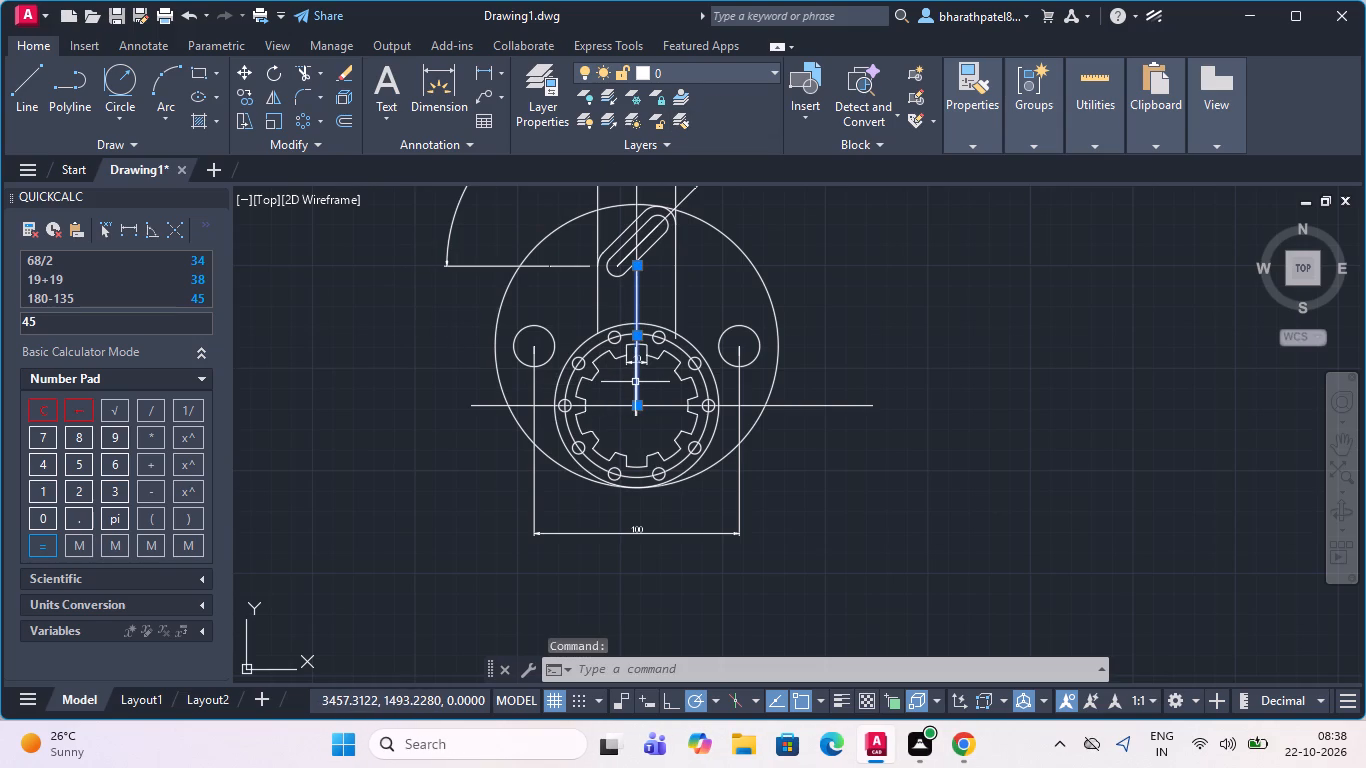
{"action": "key", "text": "Delete"}
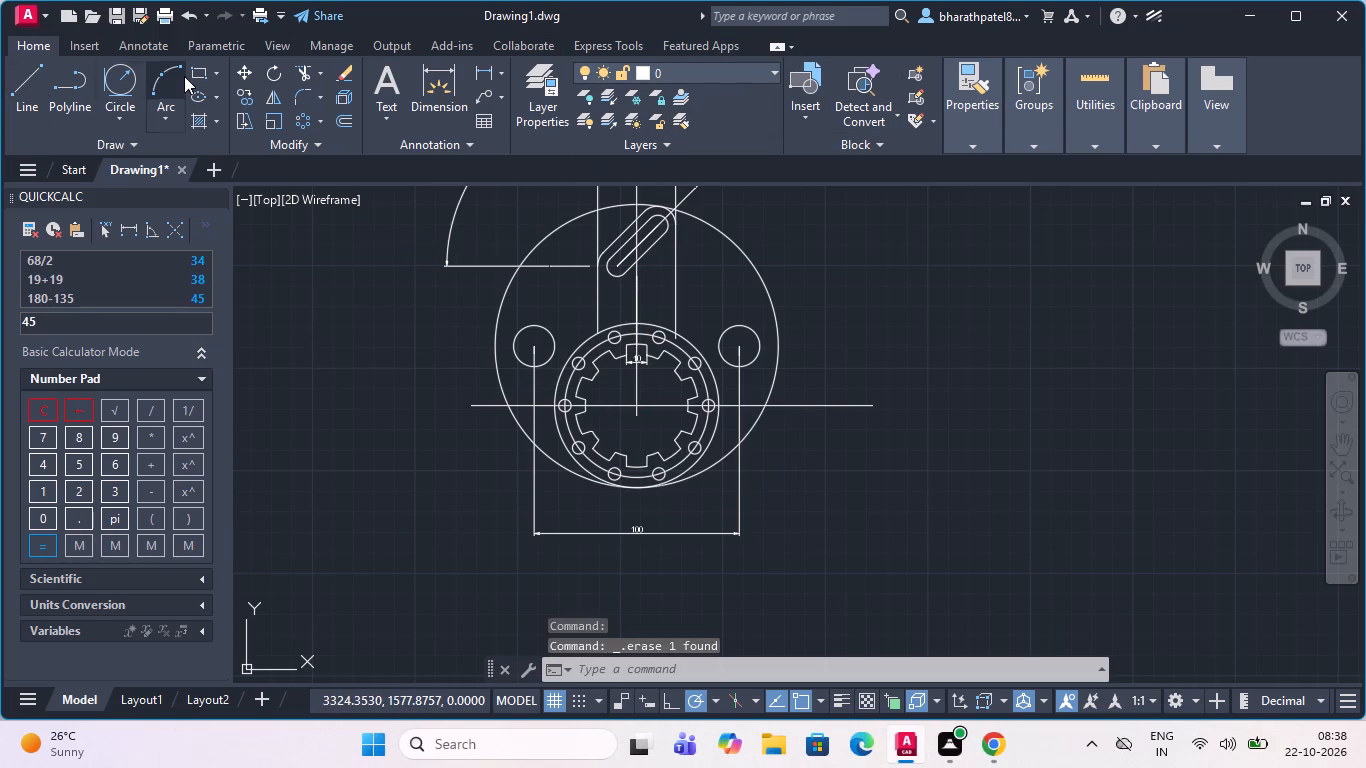
Add a horizontal linear dimension from the left side circle's centre to the bore's centre, placed between the plate and the overall side-circle dimension.
{"action": "left_click", "coordinate": [476, 65]}
{"action": "scroll", "coordinate": [507, 348], "scroll_direction": "up", "scroll_amount": 3}
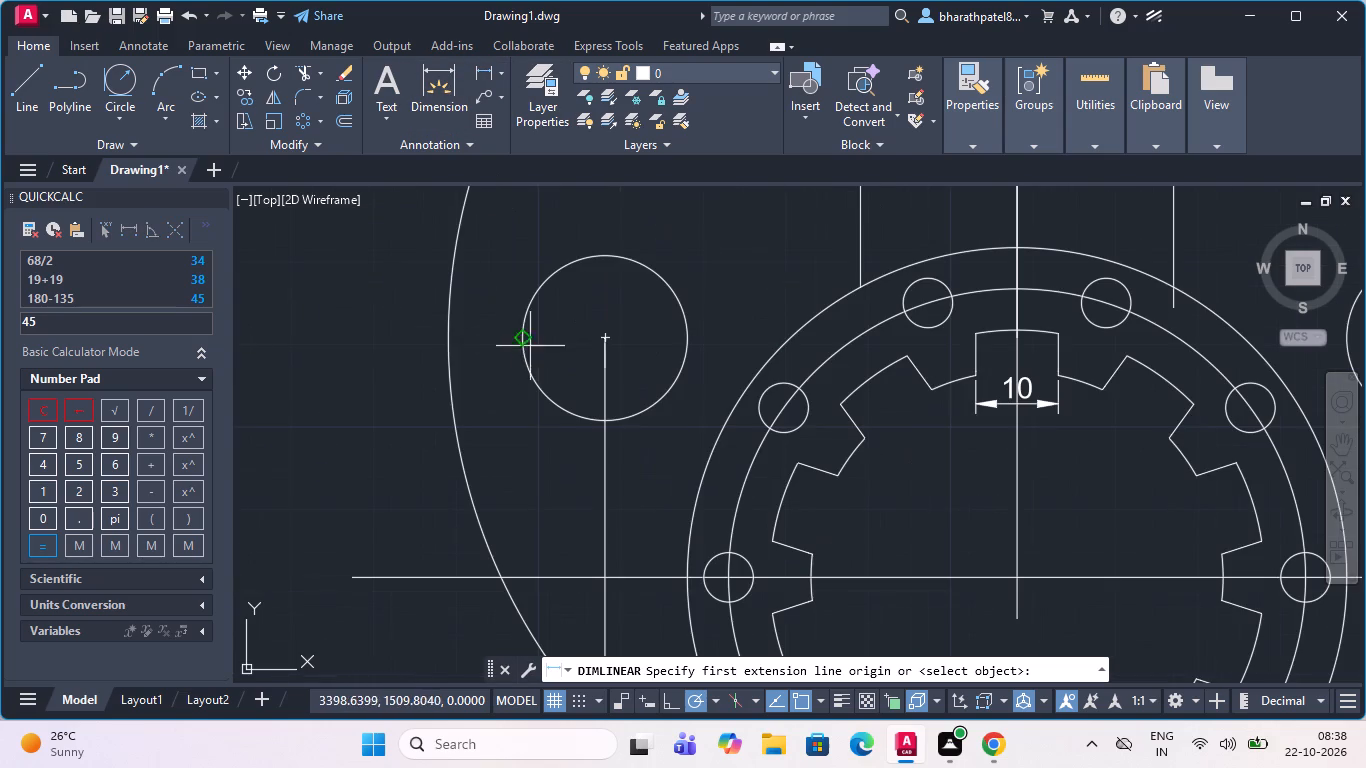
{"action": "left_click", "coordinate": [603, 337]}
{"action": "scroll", "coordinate": [604, 338], "scroll_direction": "down", "scroll_amount": 1}
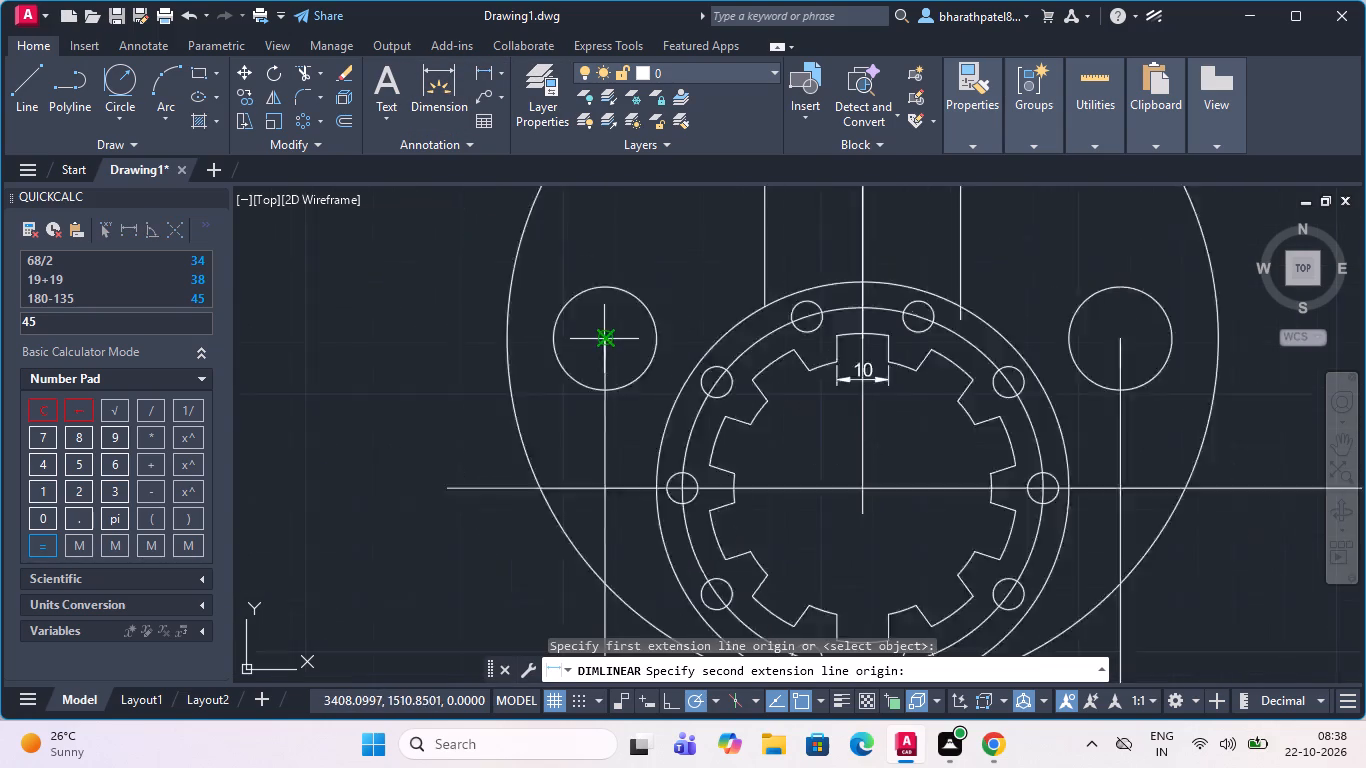
{"action": "scroll", "coordinate": [604, 339], "scroll_direction": "down", "scroll_amount": 2}
{"action": "scroll", "coordinate": [674, 395], "scroll_direction": "up", "scroll_amount": 4}
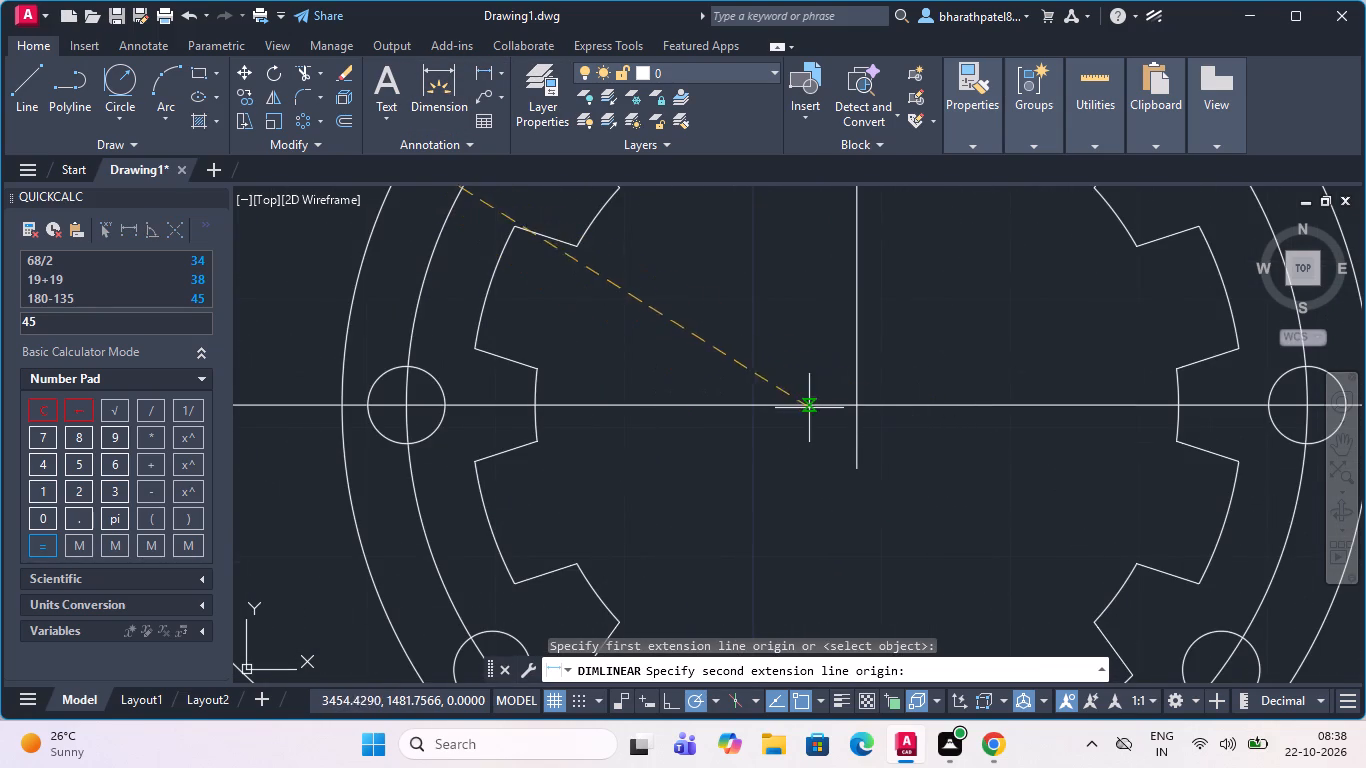
{"action": "left_click", "coordinate": [854, 407]}
{"action": "scroll", "coordinate": [854, 407], "scroll_direction": "down", "scroll_amount": 3}
{"action": "scroll", "coordinate": [832, 507], "scroll_direction": "down", "scroll_amount": 2}
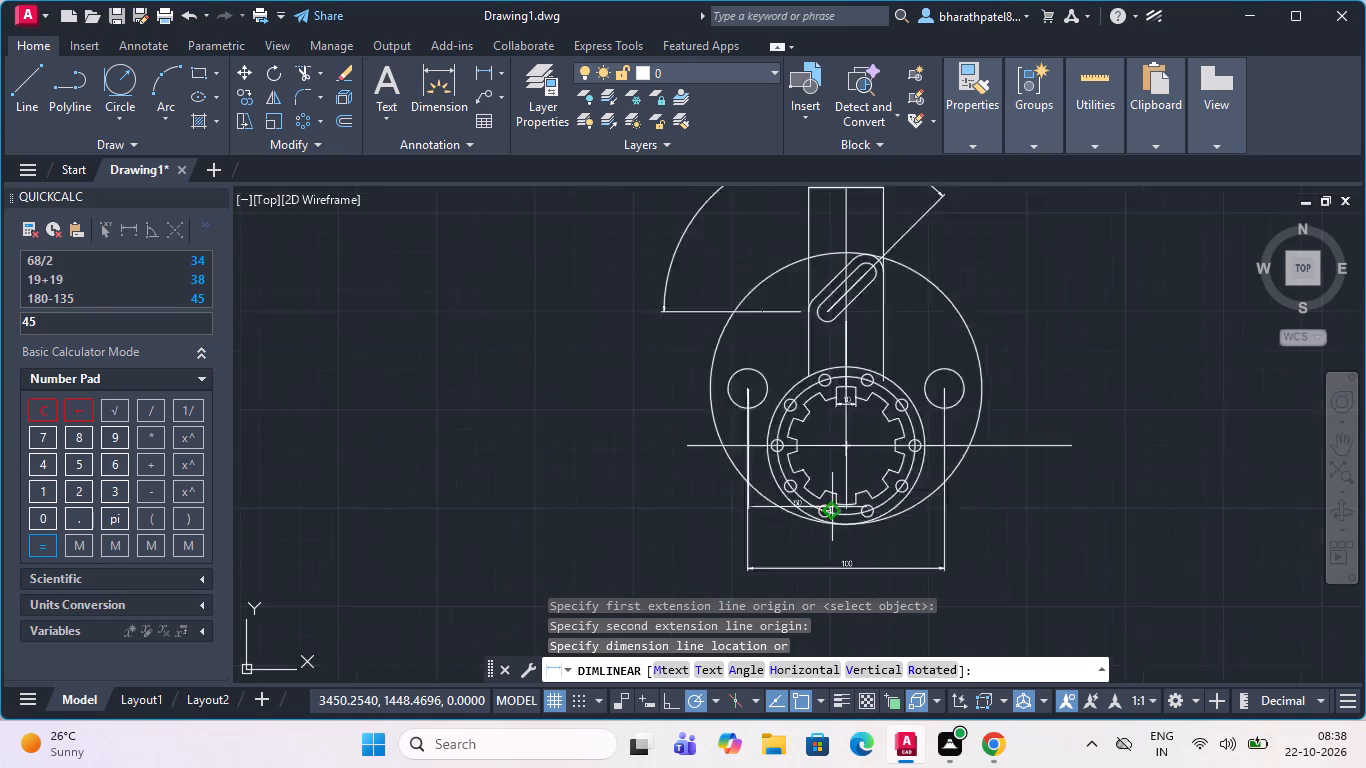
{"action": "scroll", "coordinate": [832, 507], "scroll_direction": "down", "scroll_amount": 1}
{"action": "scroll", "coordinate": [826, 561], "scroll_direction": "up", "scroll_amount": 3}
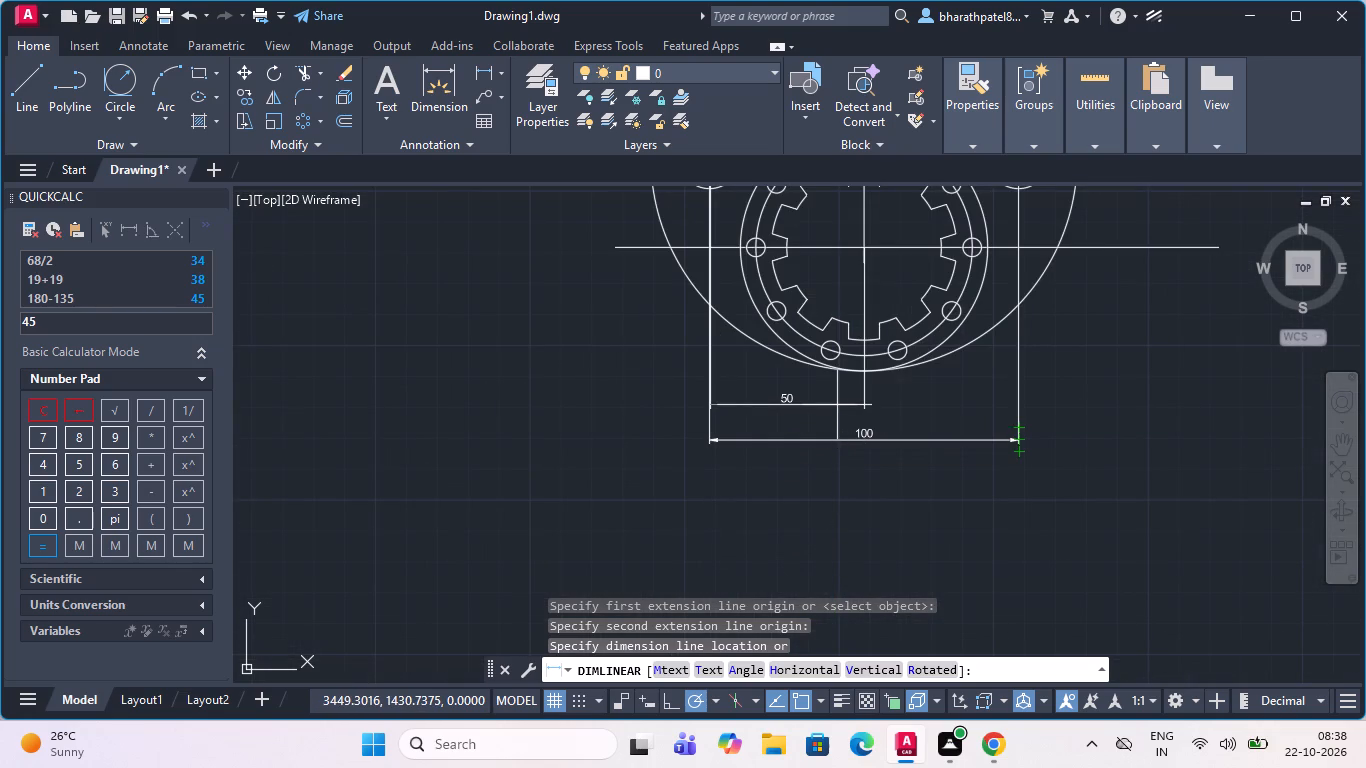
{"action": "left_click", "coordinate": [837, 408]}
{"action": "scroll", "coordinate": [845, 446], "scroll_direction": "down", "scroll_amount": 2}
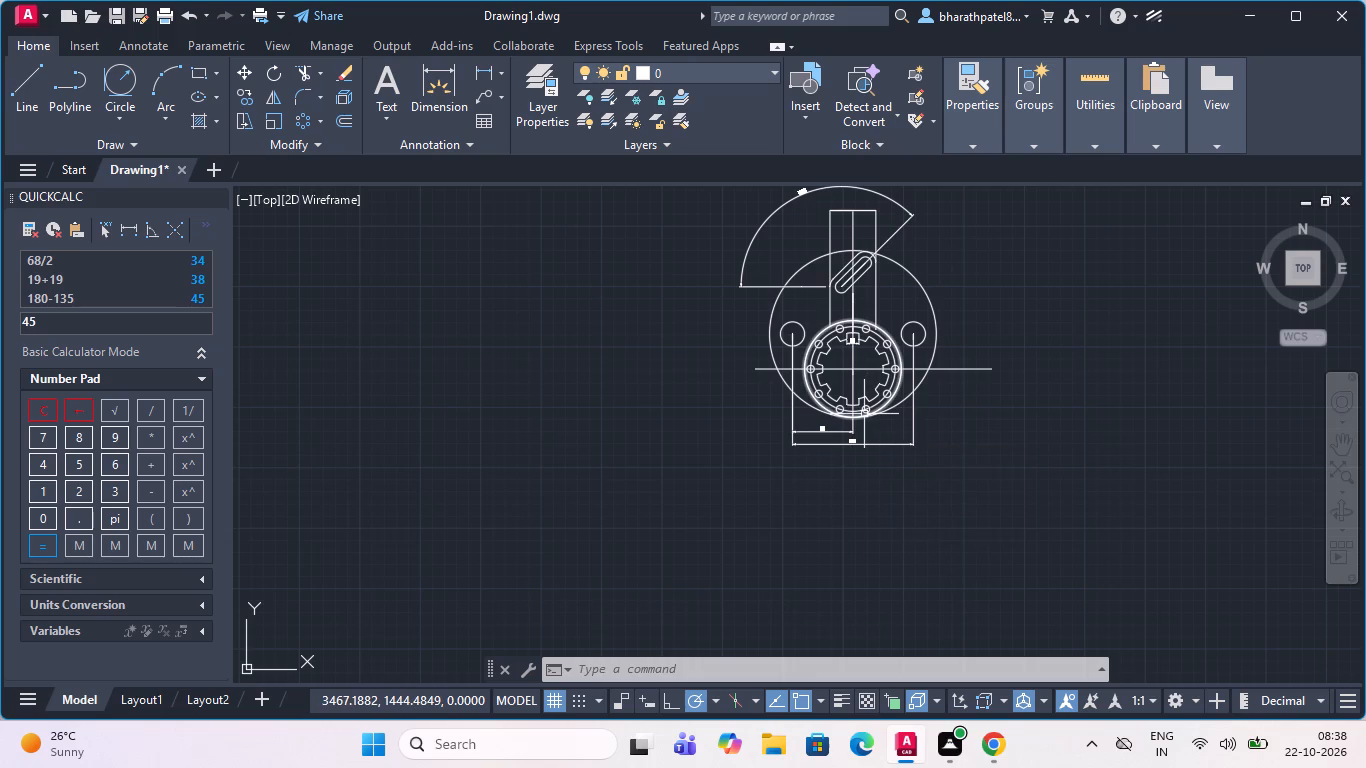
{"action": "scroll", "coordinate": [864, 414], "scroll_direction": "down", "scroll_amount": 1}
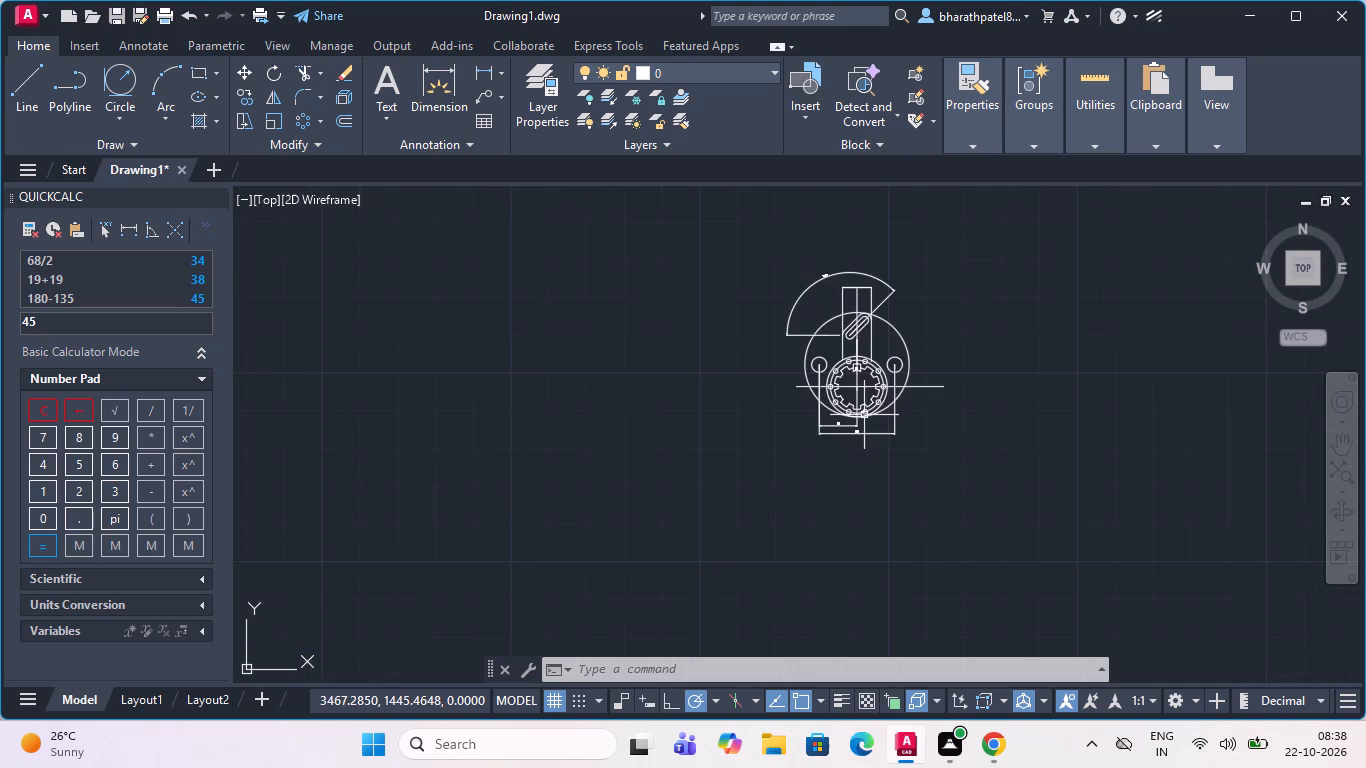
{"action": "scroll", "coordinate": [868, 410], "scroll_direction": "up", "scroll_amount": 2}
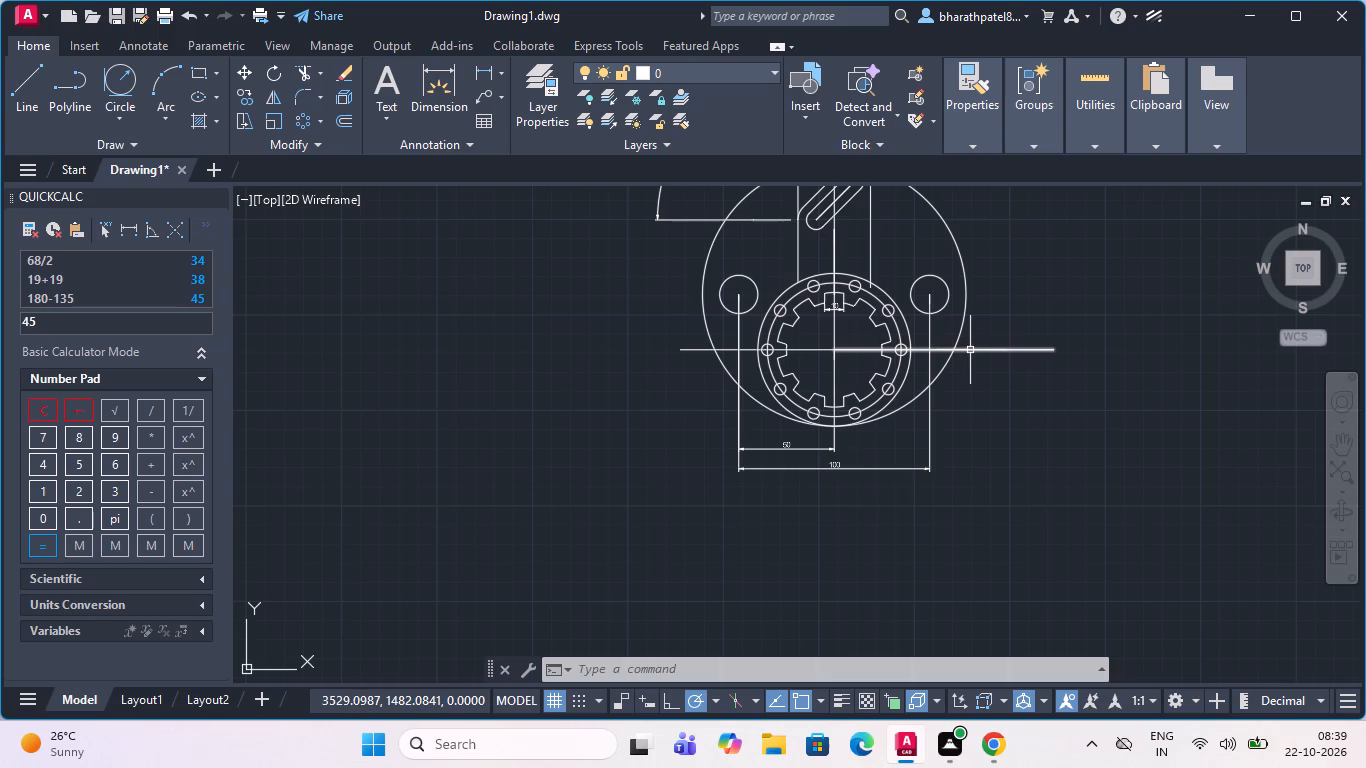
Erase the two horizontal centreline segments extending from the bore's centre past both sides of the plate.
{"action": "left_click", "coordinate": [971, 350]}
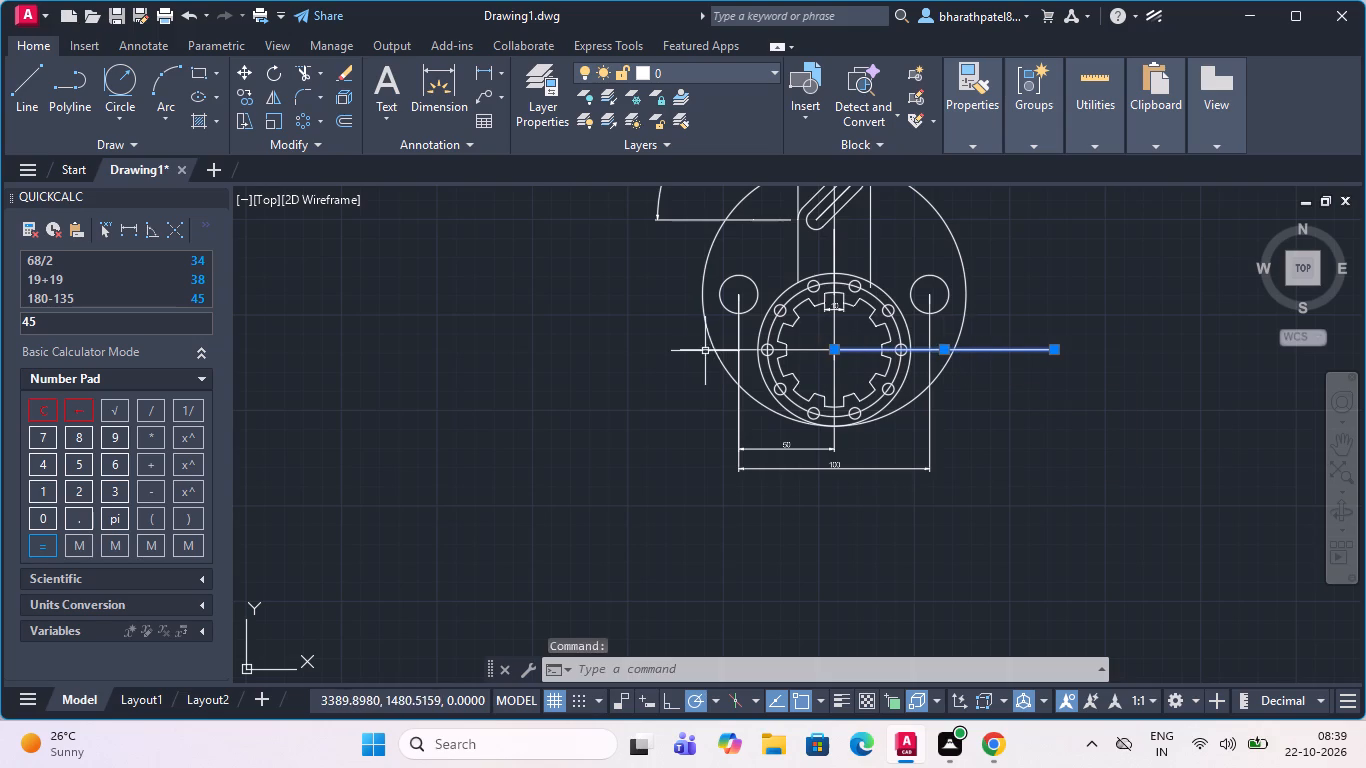
{"action": "left_click", "coordinate": [708, 349]}
{"action": "key", "text": "Delete"}
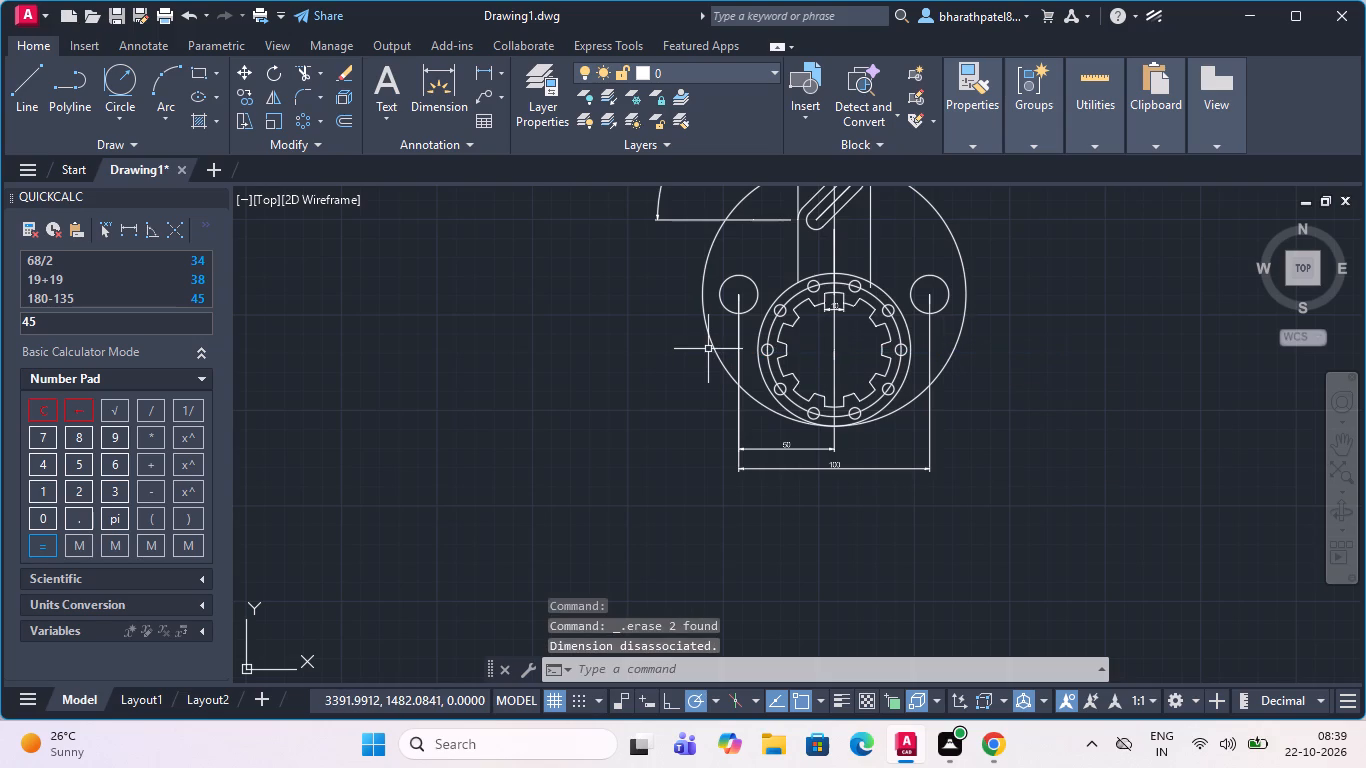
Add a vertical linear dimension from the bore's centre to the angled slot's lower end centre, placed outside the plate's left edge.
{"action": "scroll", "coordinate": [708, 349], "scroll_direction": "down", "scroll_amount": 1}
{"action": "scroll", "coordinate": [768, 326], "scroll_direction": "up", "scroll_amount": 3}
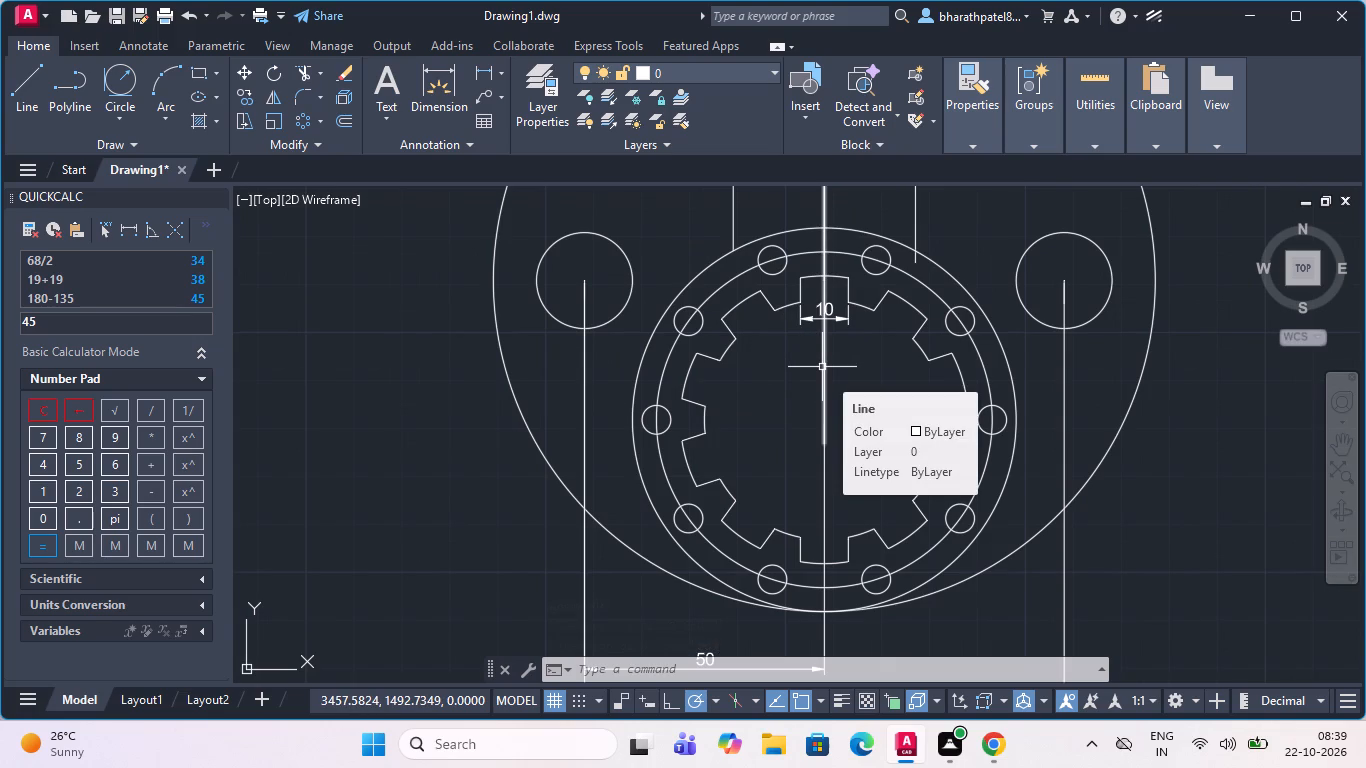
{"action": "scroll", "coordinate": [822, 367], "scroll_direction": "down", "scroll_amount": 2}
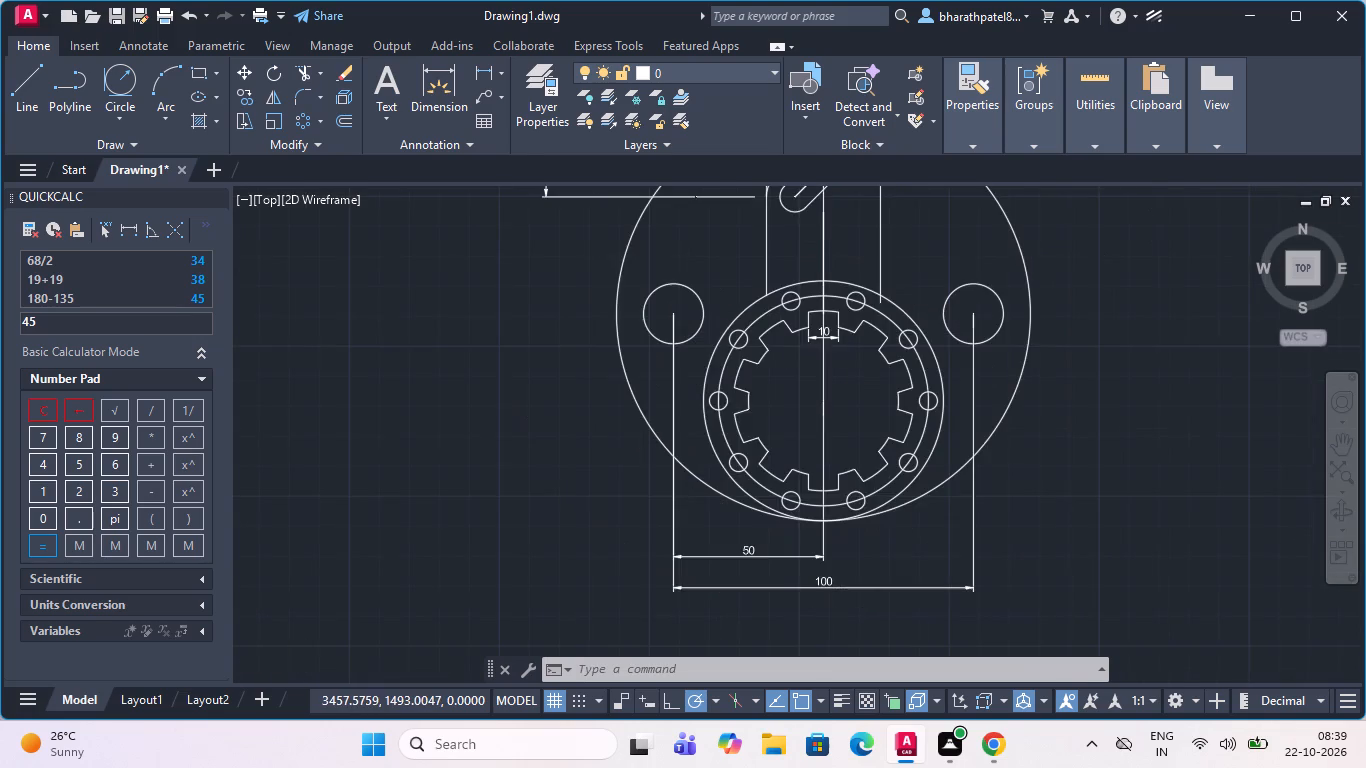
{"action": "scroll", "coordinate": [761, 384], "scroll_direction": "down", "scroll_amount": 2}
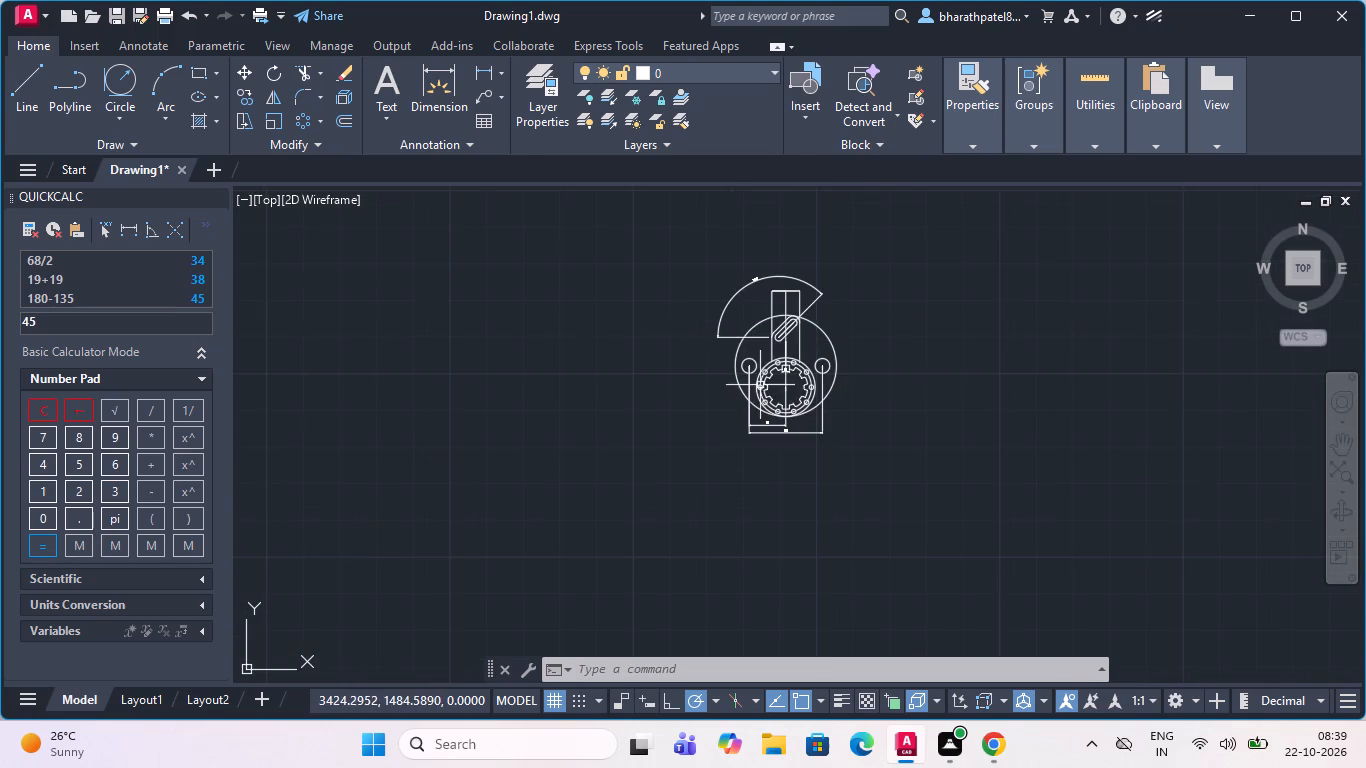
{"action": "scroll", "coordinate": [753, 327], "scroll_direction": "up", "scroll_amount": 2}
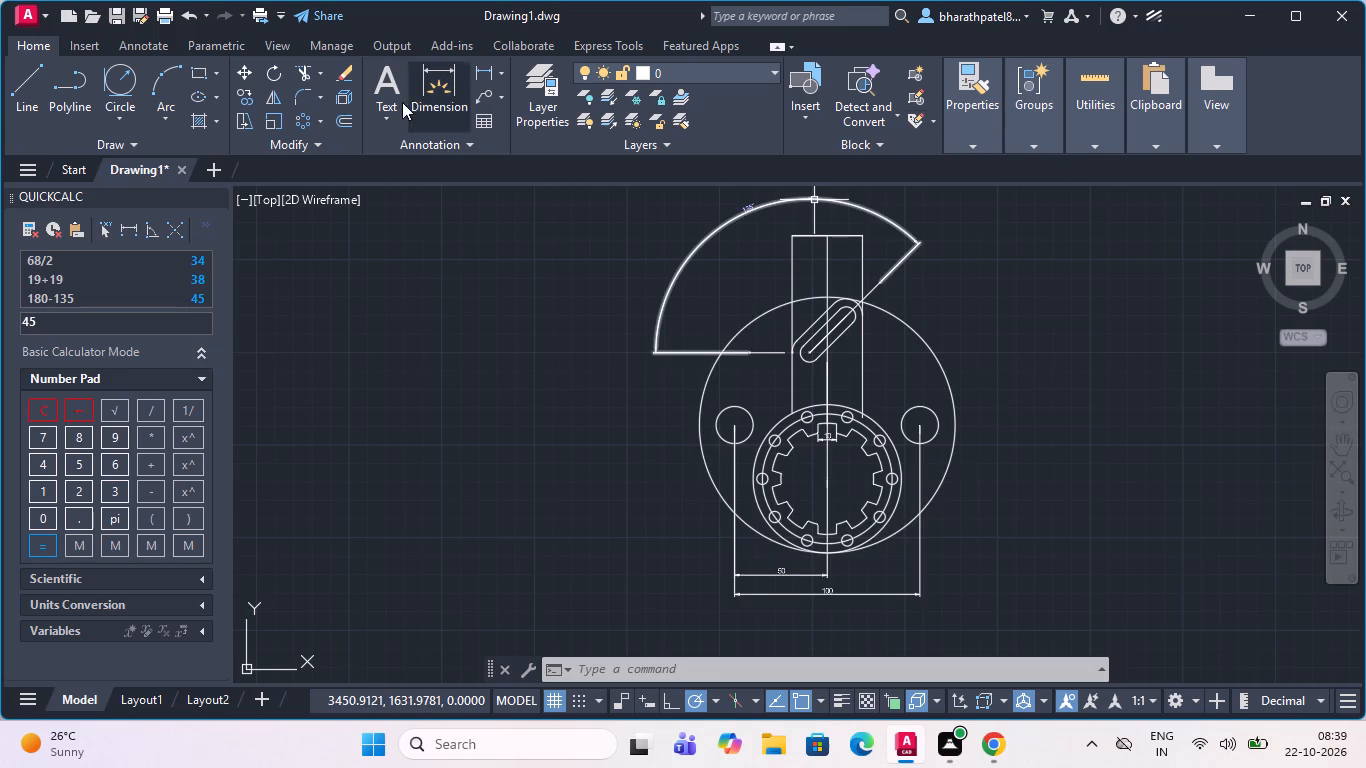
{"action": "left_click", "coordinate": [484, 66]}
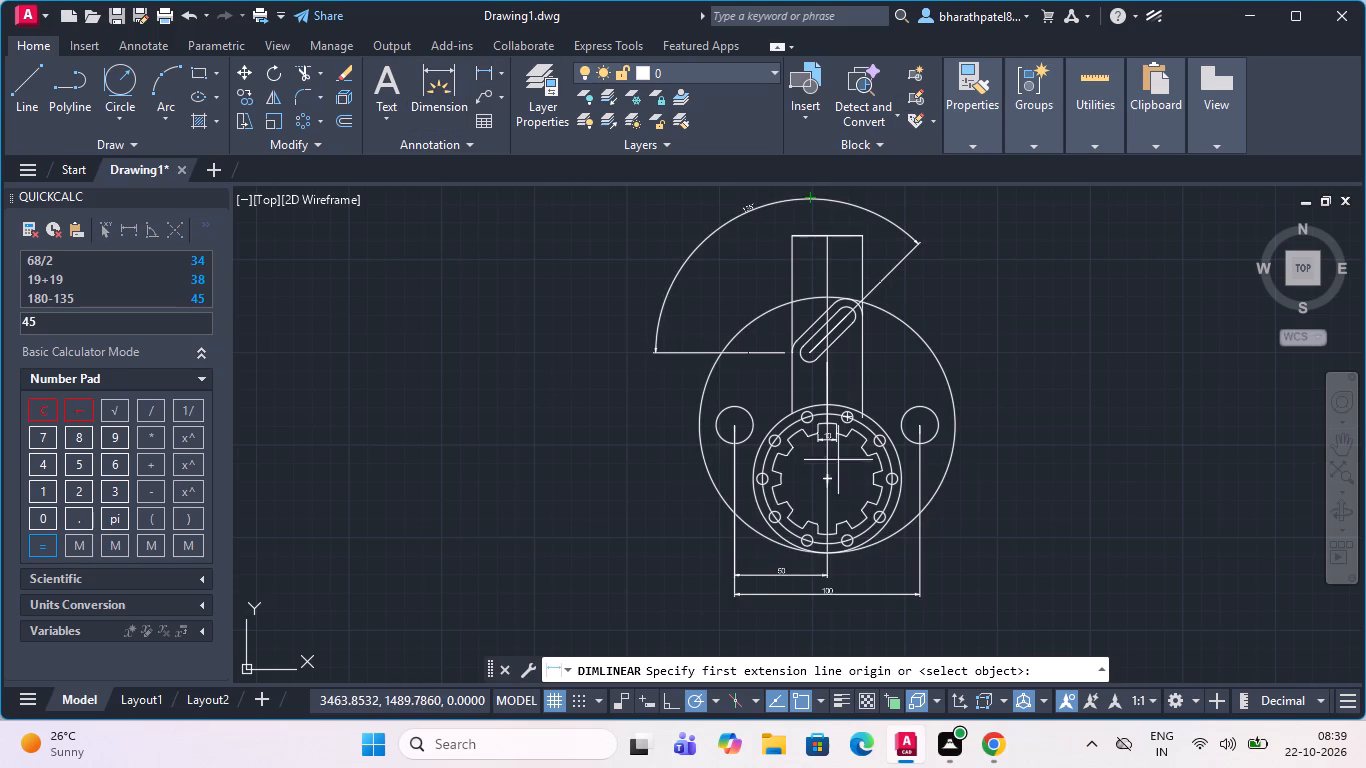
{"action": "left_click", "coordinate": [831, 479]}
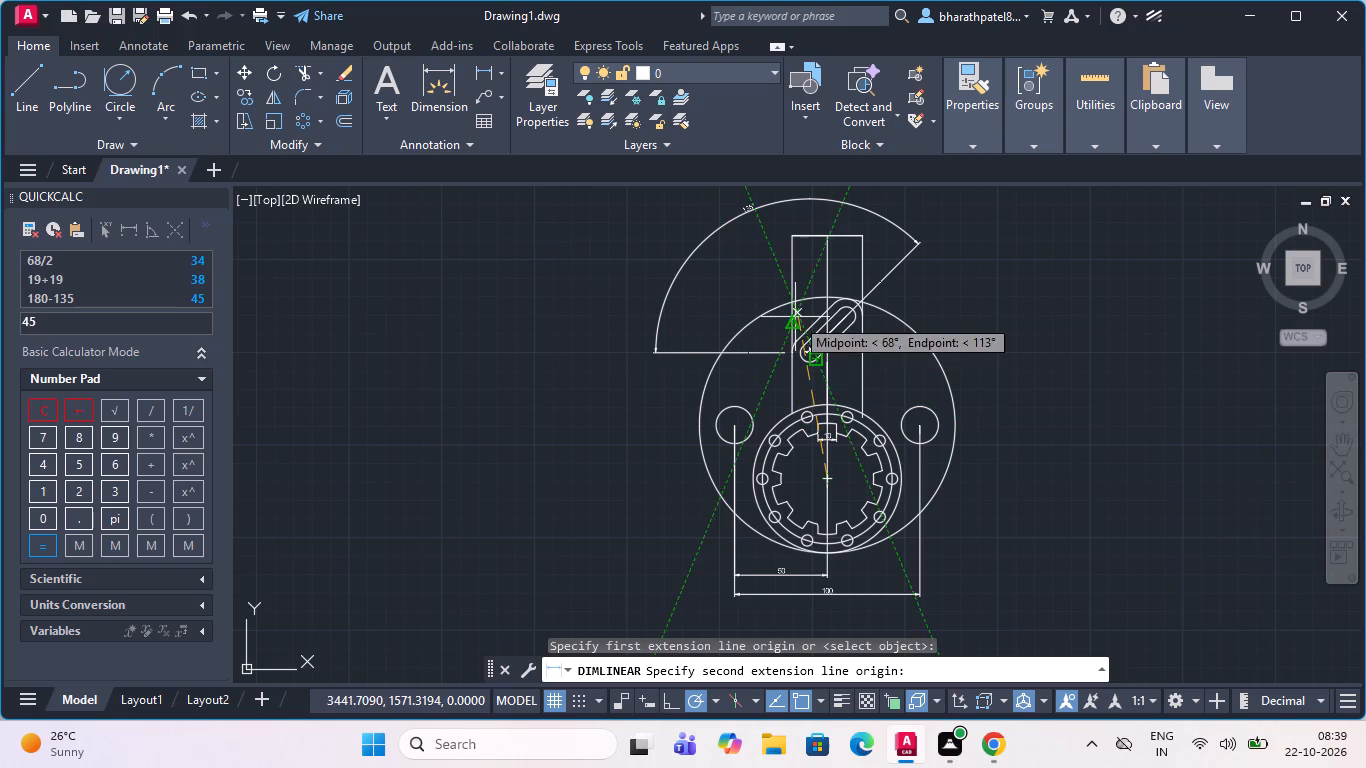
{"action": "scroll", "coordinate": [813, 377], "scroll_direction": "up", "scroll_amount": 2}
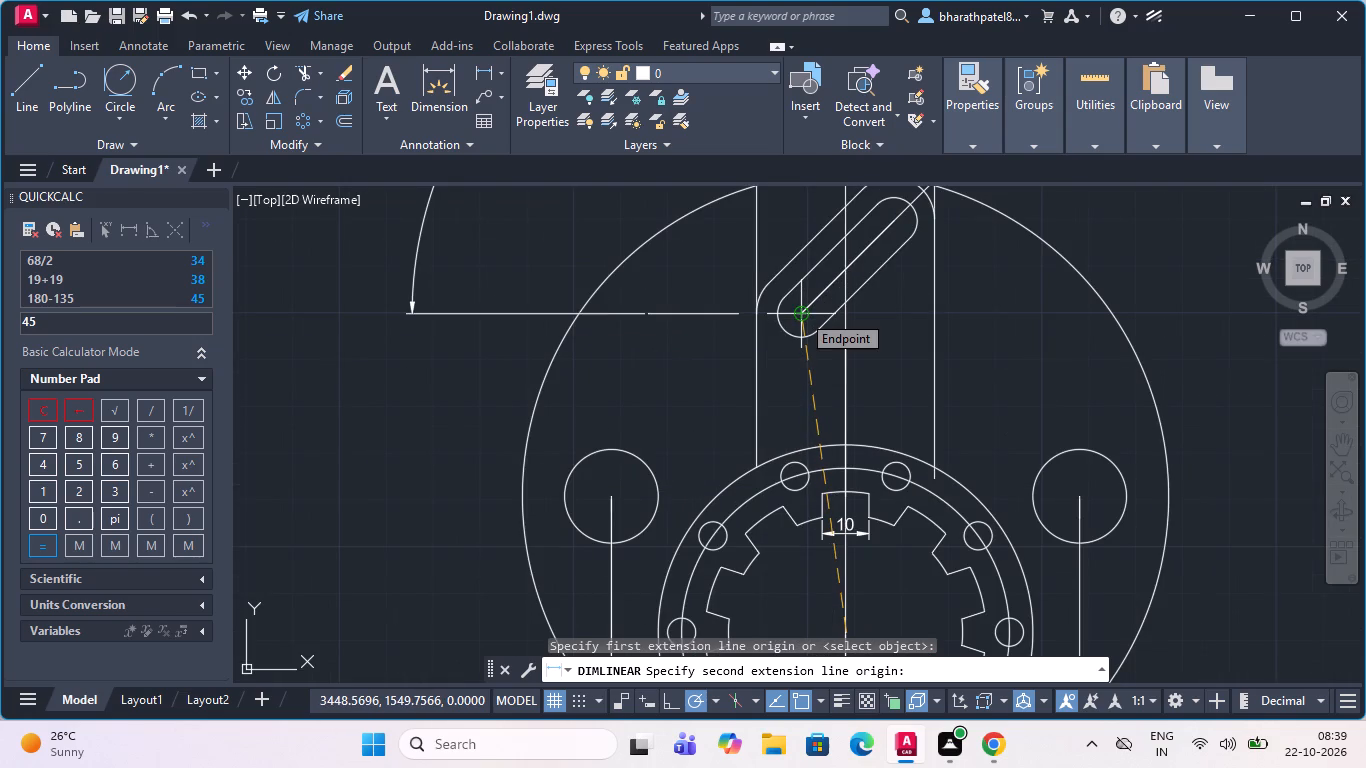
{"action": "left_click", "coordinate": [801, 313]}
{"action": "scroll", "coordinate": [801, 313], "scroll_direction": "down", "scroll_amount": 2}
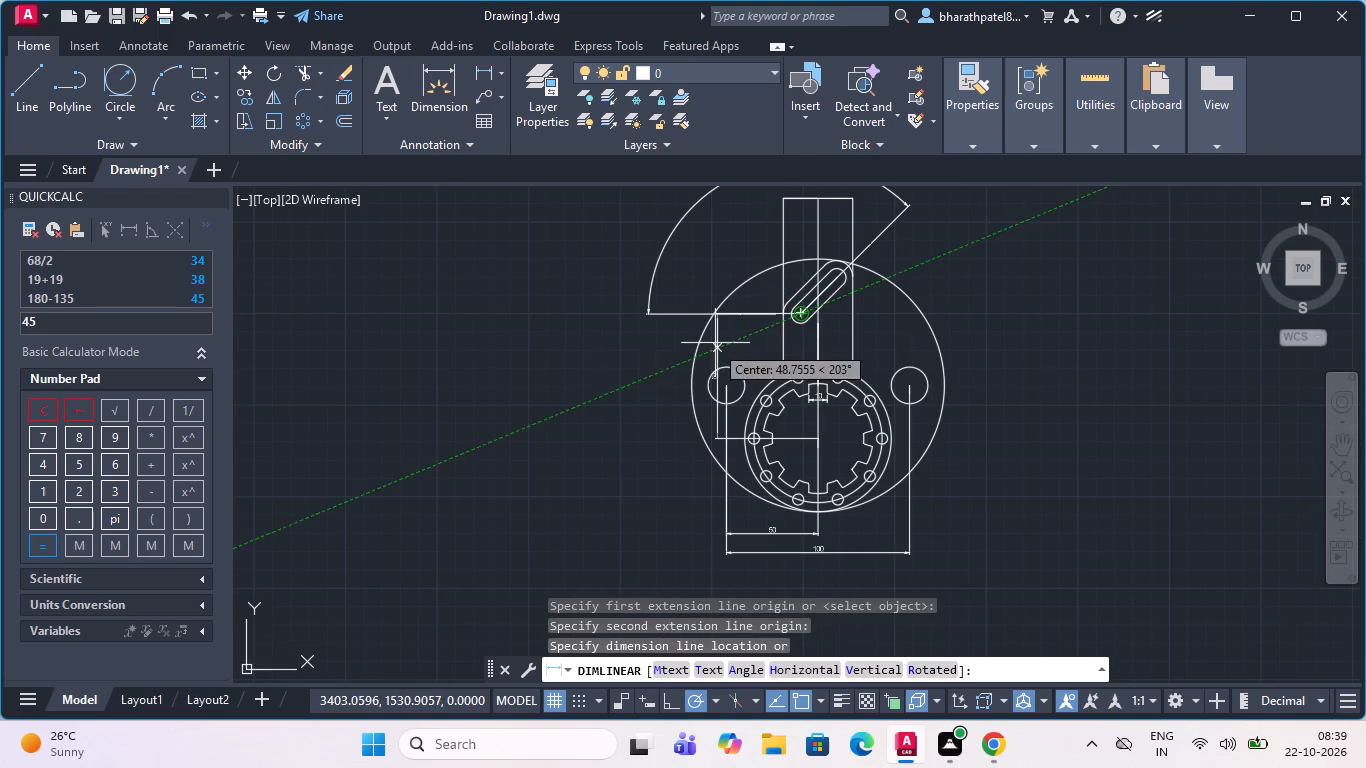
{"action": "scroll", "coordinate": [641, 354], "scroll_direction": "up", "scroll_amount": 2}
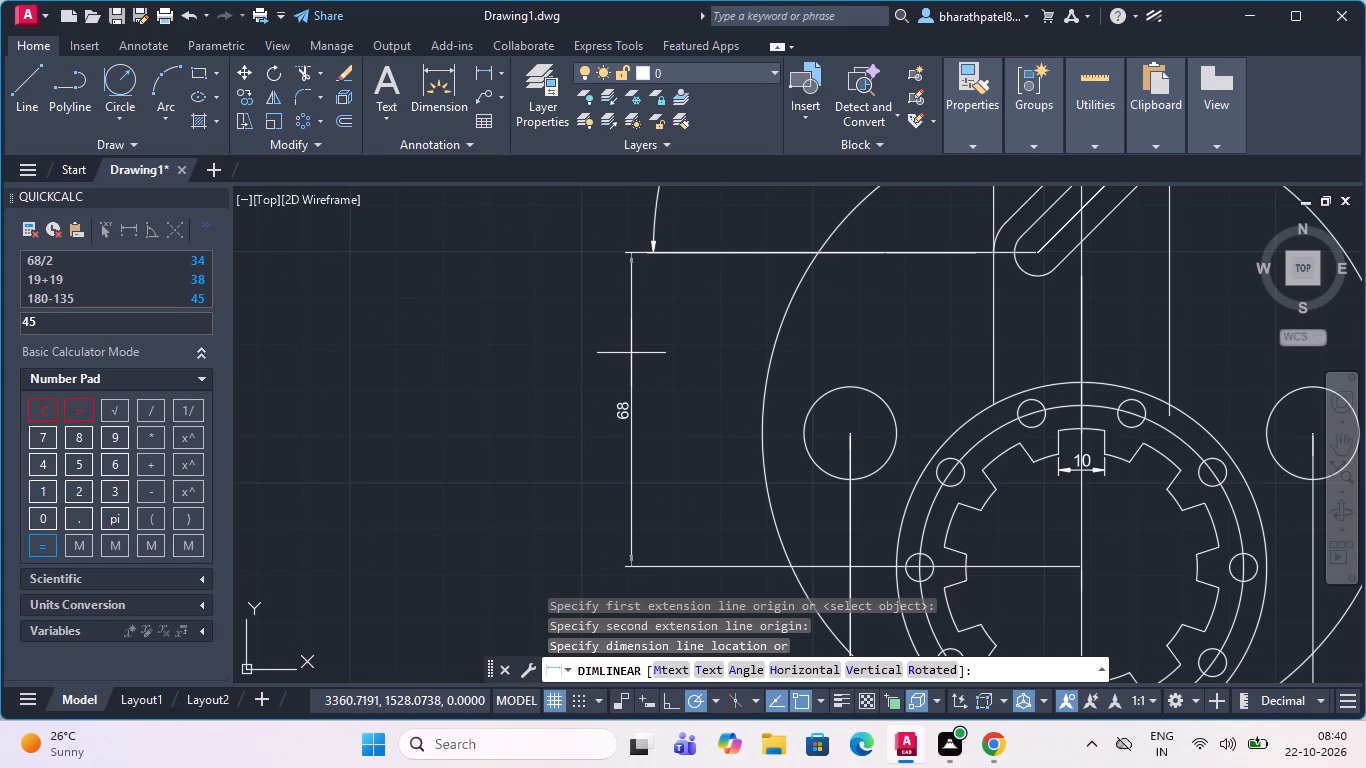
{"action": "left_click", "coordinate": [641, 353]}
Trim the three vertical lines of the top feature above the plate circle and remove the horizontal line across their tops.
{"action": "scroll", "coordinate": [646, 356], "scroll_direction": "down", "scroll_amount": 2}
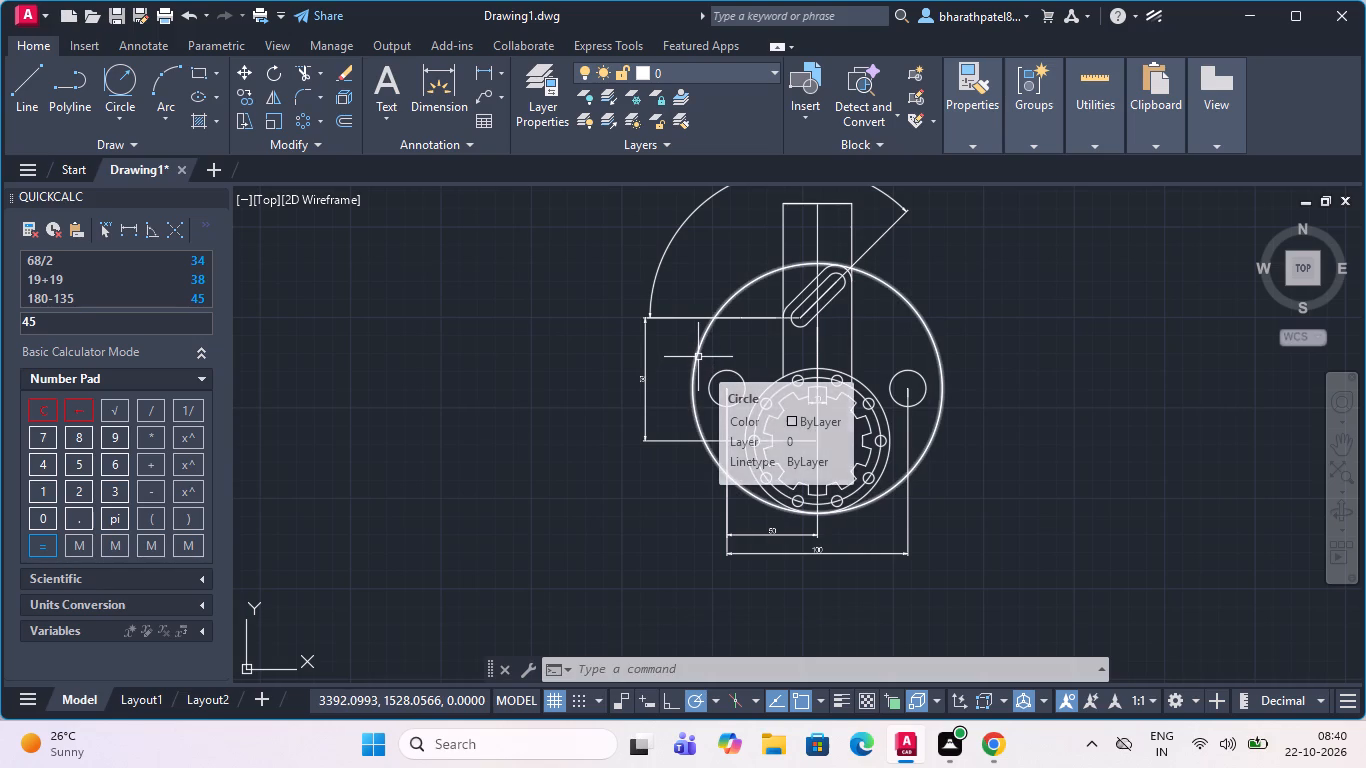
{"action": "scroll", "coordinate": [698, 357], "scroll_direction": "down", "scroll_amount": 1}
{"action": "scroll", "coordinate": [715, 291], "scroll_direction": "up", "scroll_amount": 1}
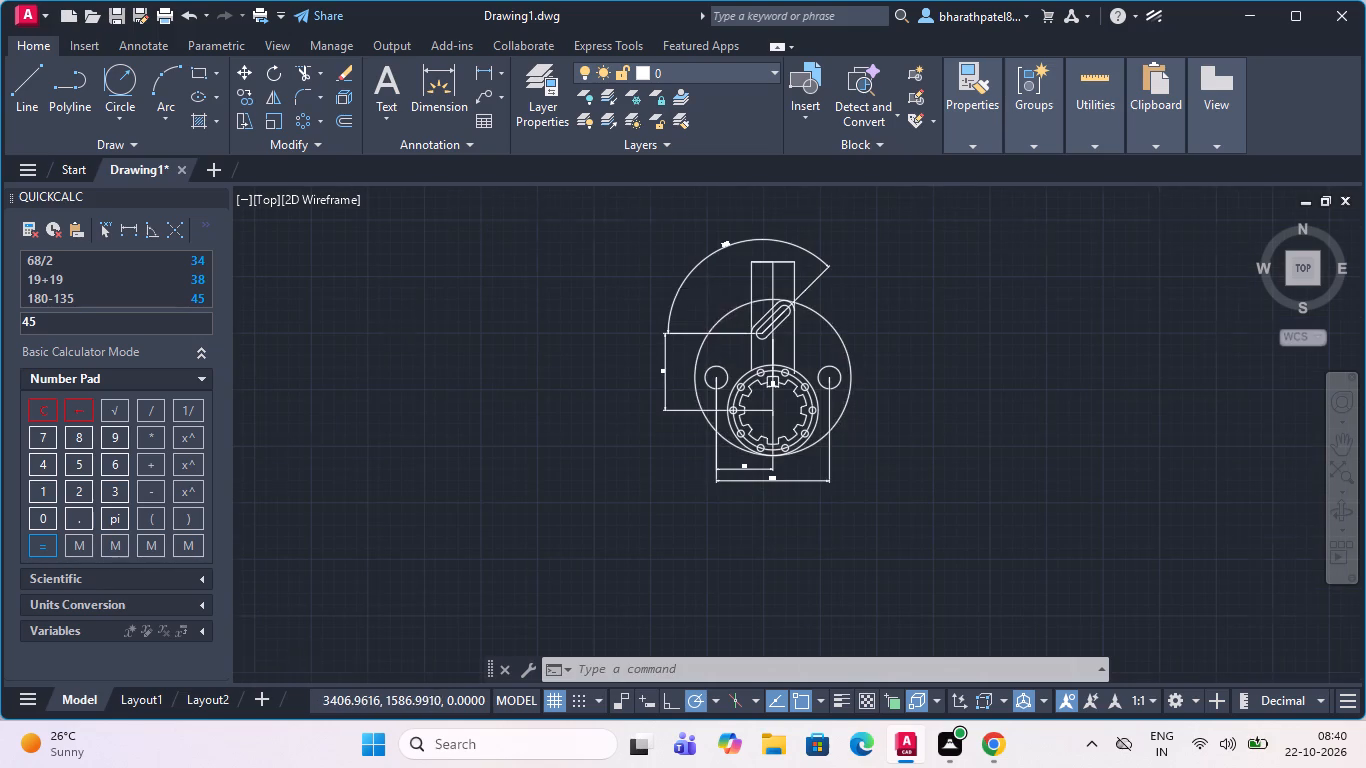
{"action": "scroll", "coordinate": [715, 291], "scroll_direction": "up", "scroll_amount": 1}
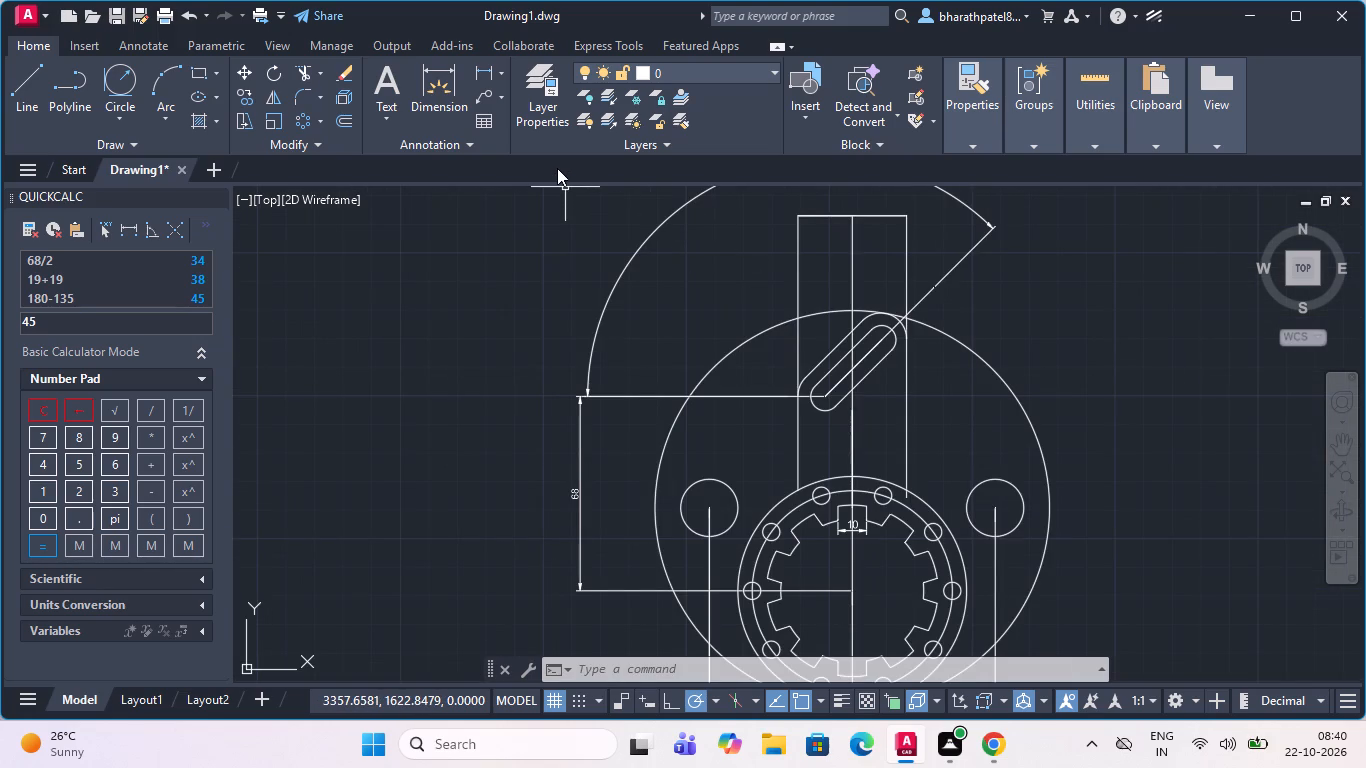
{"action": "left_click", "coordinate": [297, 73]}
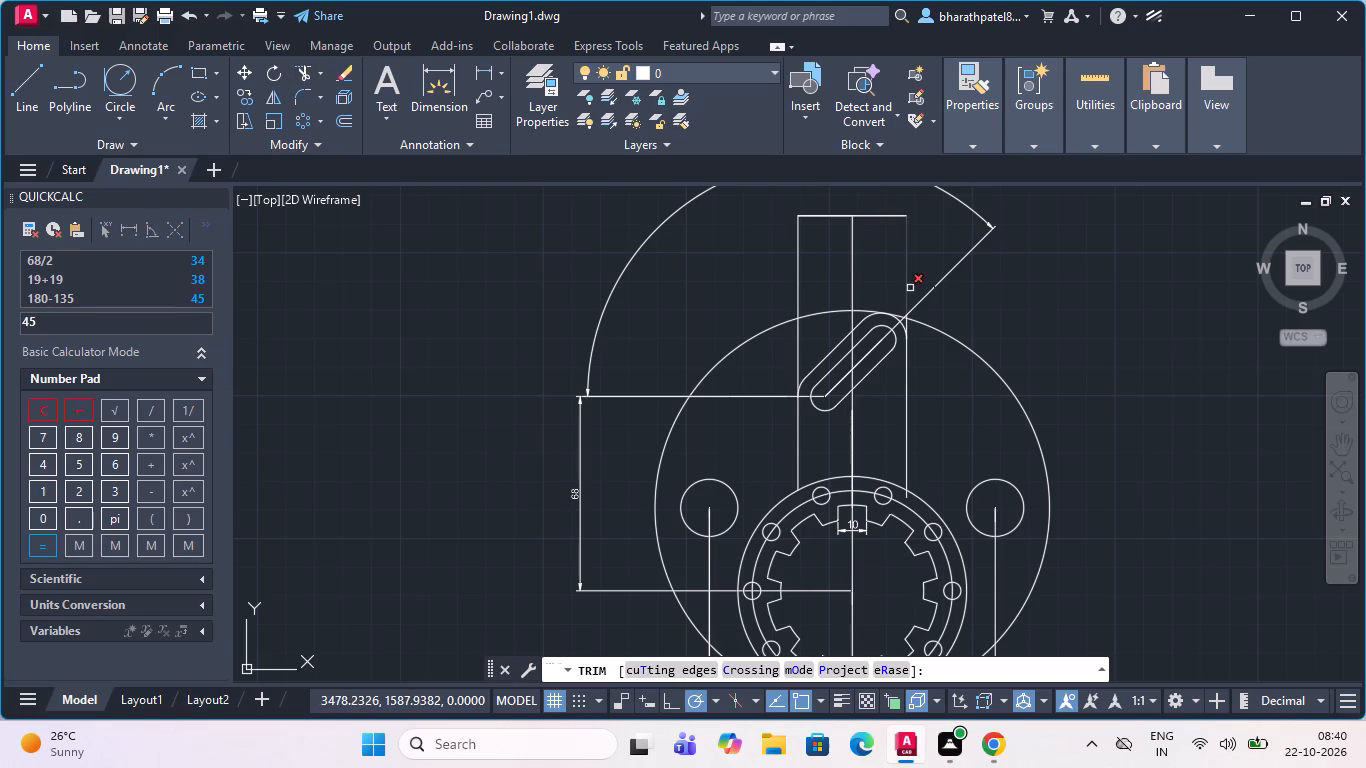
{"action": "left_click_drag", "start_coordinate": [916, 281], "coordinate": [777, 285]}
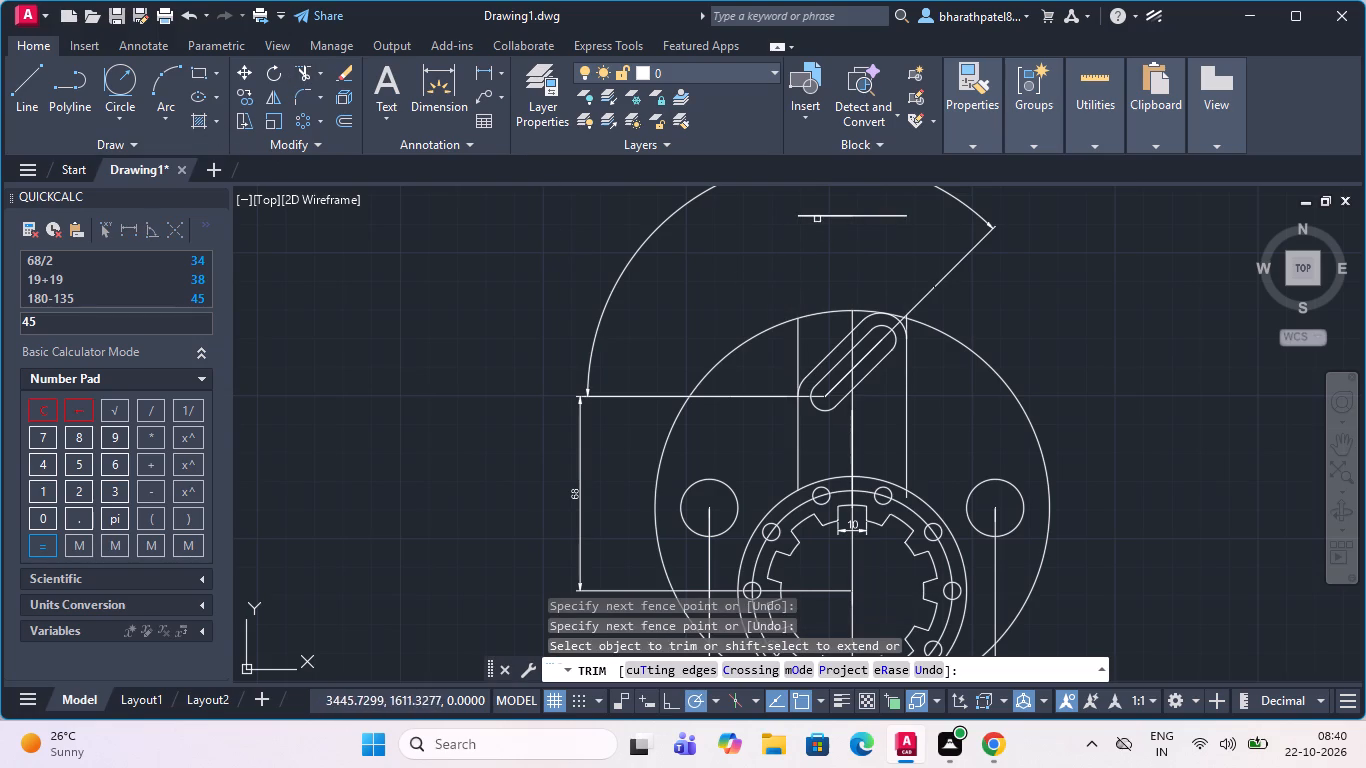
{"action": "triple_click", "coordinate": [820, 215]}
{"action": "triple_click", "coordinate": [821, 215]}
{"action": "double_click", "coordinate": [821, 215]}
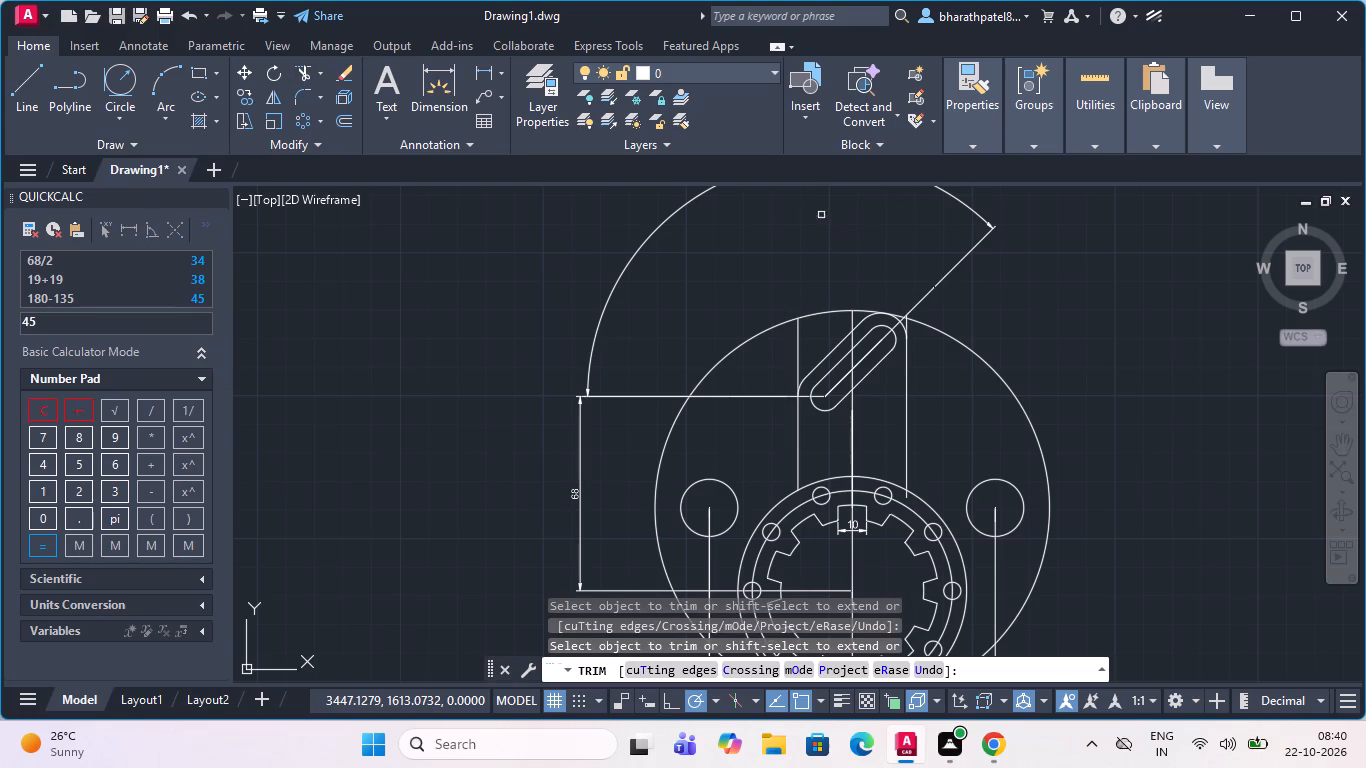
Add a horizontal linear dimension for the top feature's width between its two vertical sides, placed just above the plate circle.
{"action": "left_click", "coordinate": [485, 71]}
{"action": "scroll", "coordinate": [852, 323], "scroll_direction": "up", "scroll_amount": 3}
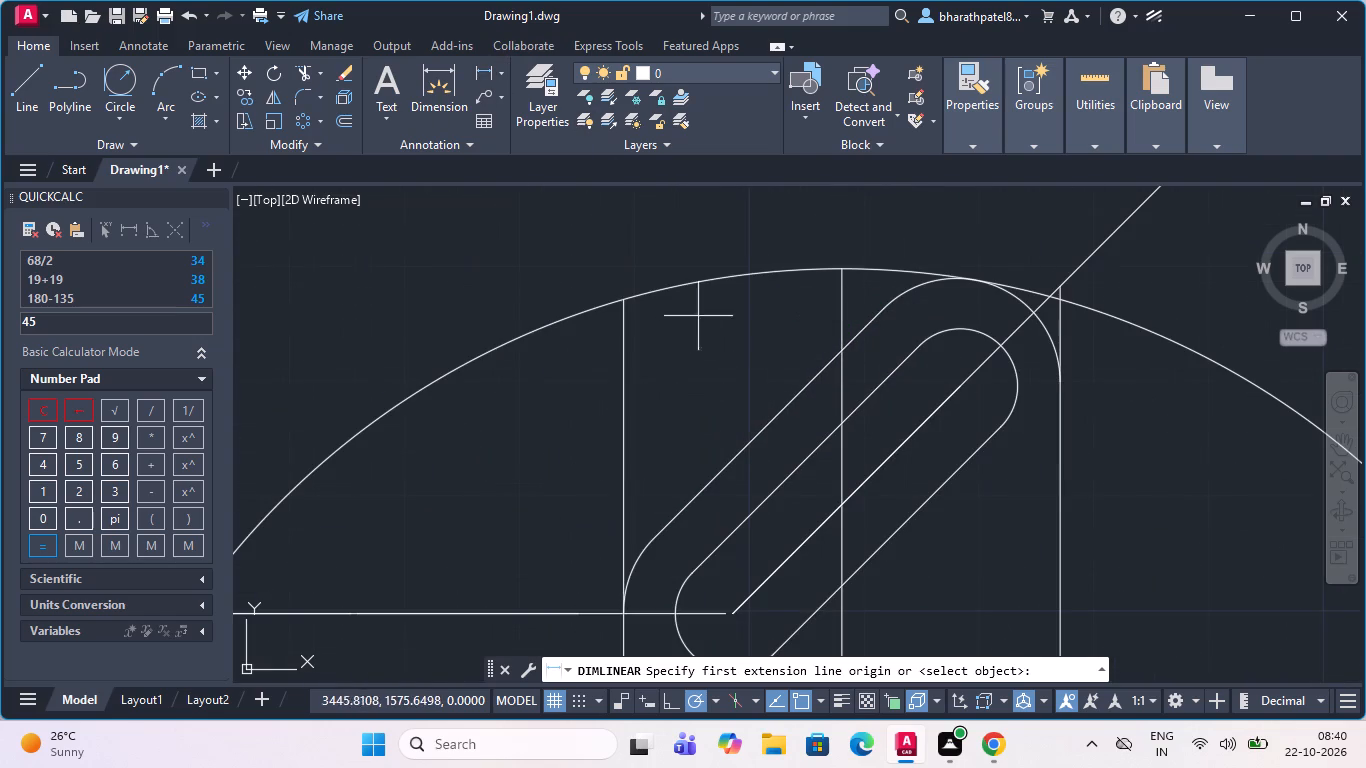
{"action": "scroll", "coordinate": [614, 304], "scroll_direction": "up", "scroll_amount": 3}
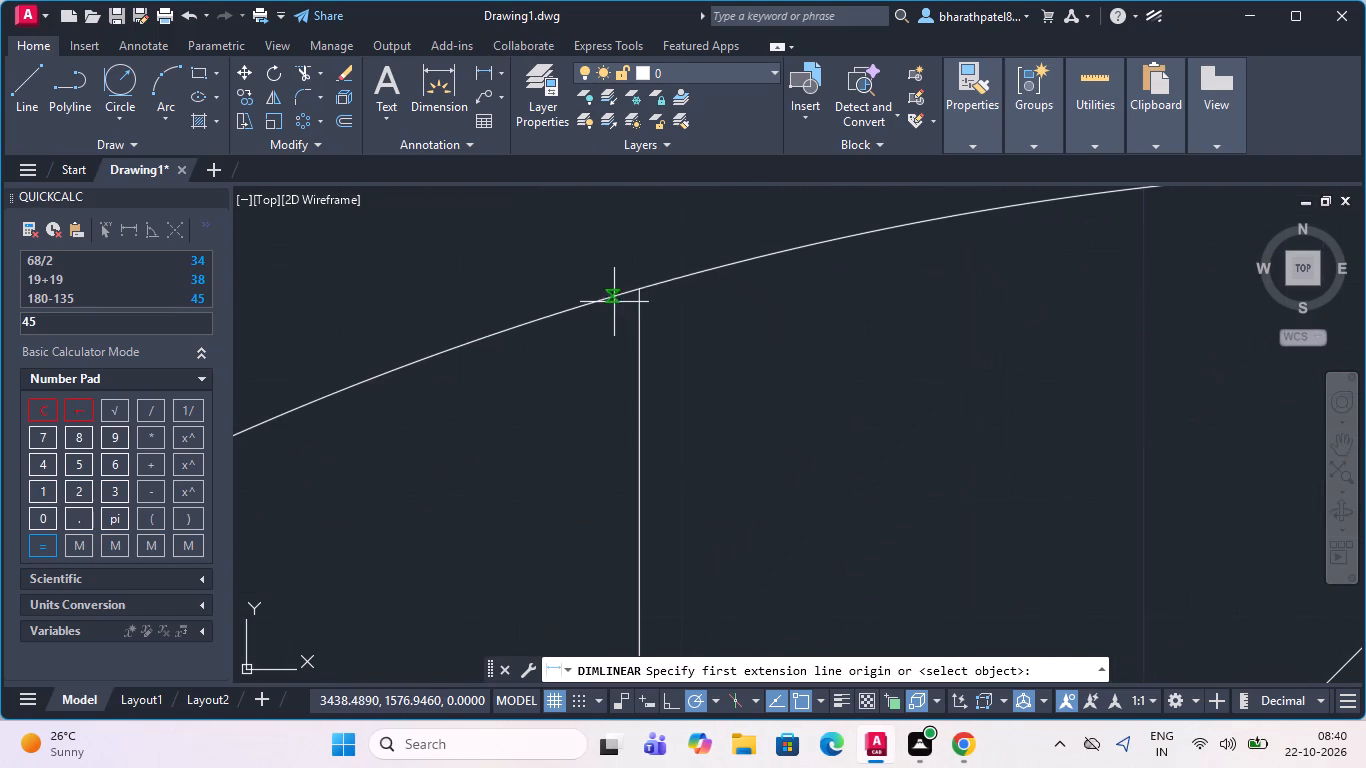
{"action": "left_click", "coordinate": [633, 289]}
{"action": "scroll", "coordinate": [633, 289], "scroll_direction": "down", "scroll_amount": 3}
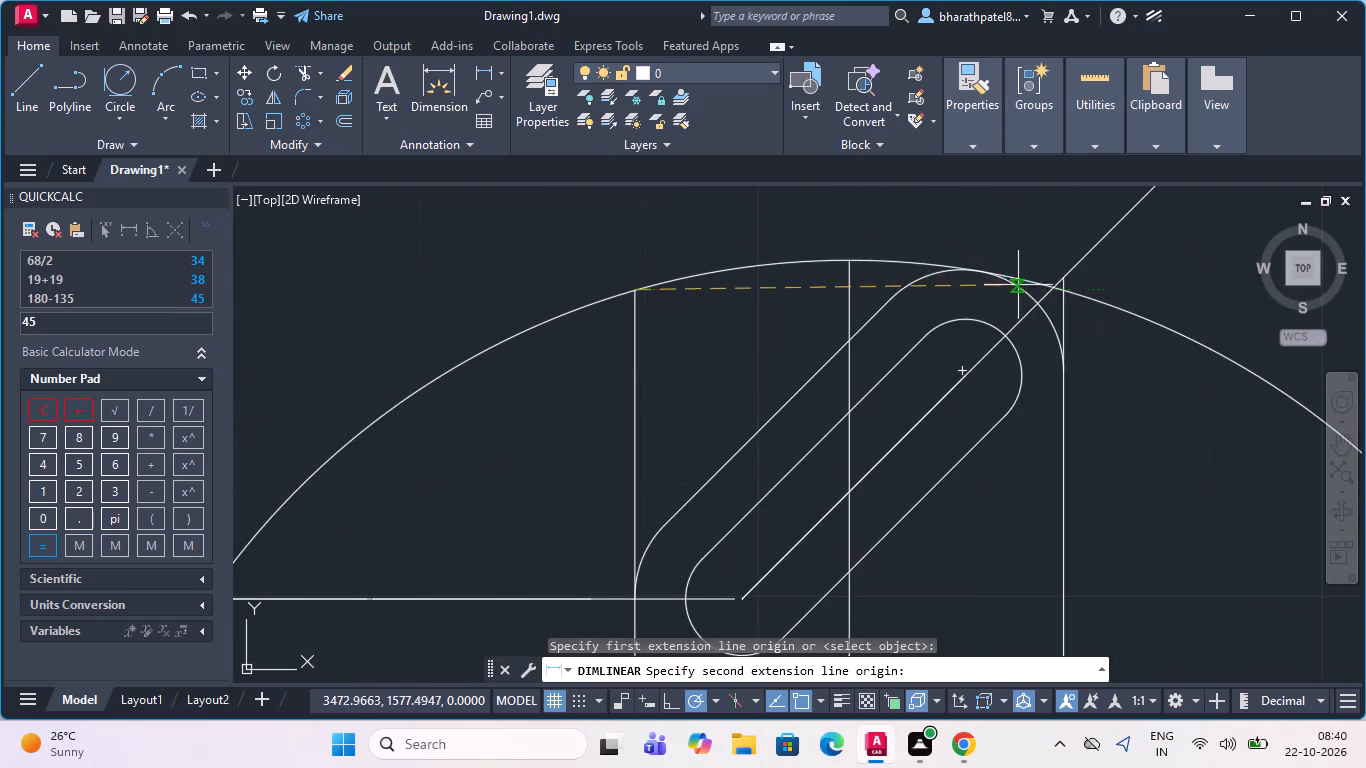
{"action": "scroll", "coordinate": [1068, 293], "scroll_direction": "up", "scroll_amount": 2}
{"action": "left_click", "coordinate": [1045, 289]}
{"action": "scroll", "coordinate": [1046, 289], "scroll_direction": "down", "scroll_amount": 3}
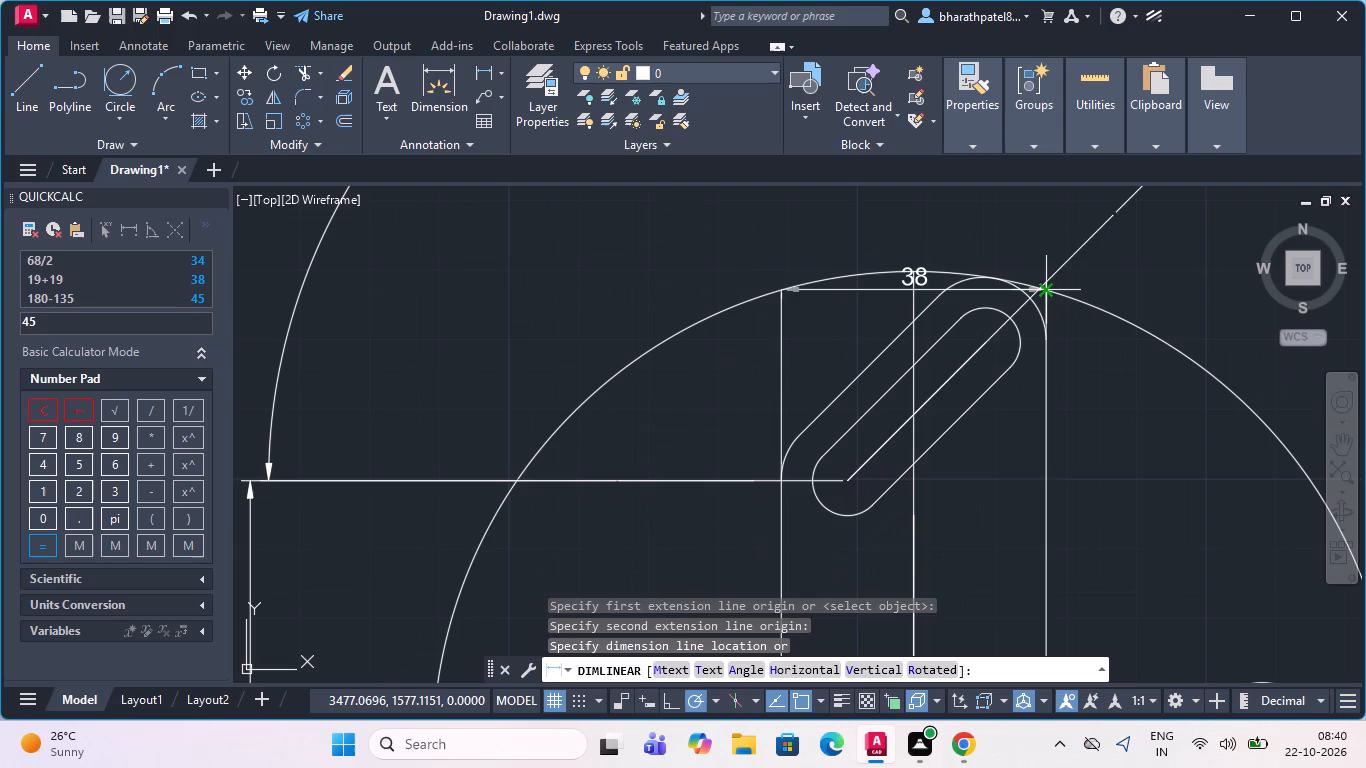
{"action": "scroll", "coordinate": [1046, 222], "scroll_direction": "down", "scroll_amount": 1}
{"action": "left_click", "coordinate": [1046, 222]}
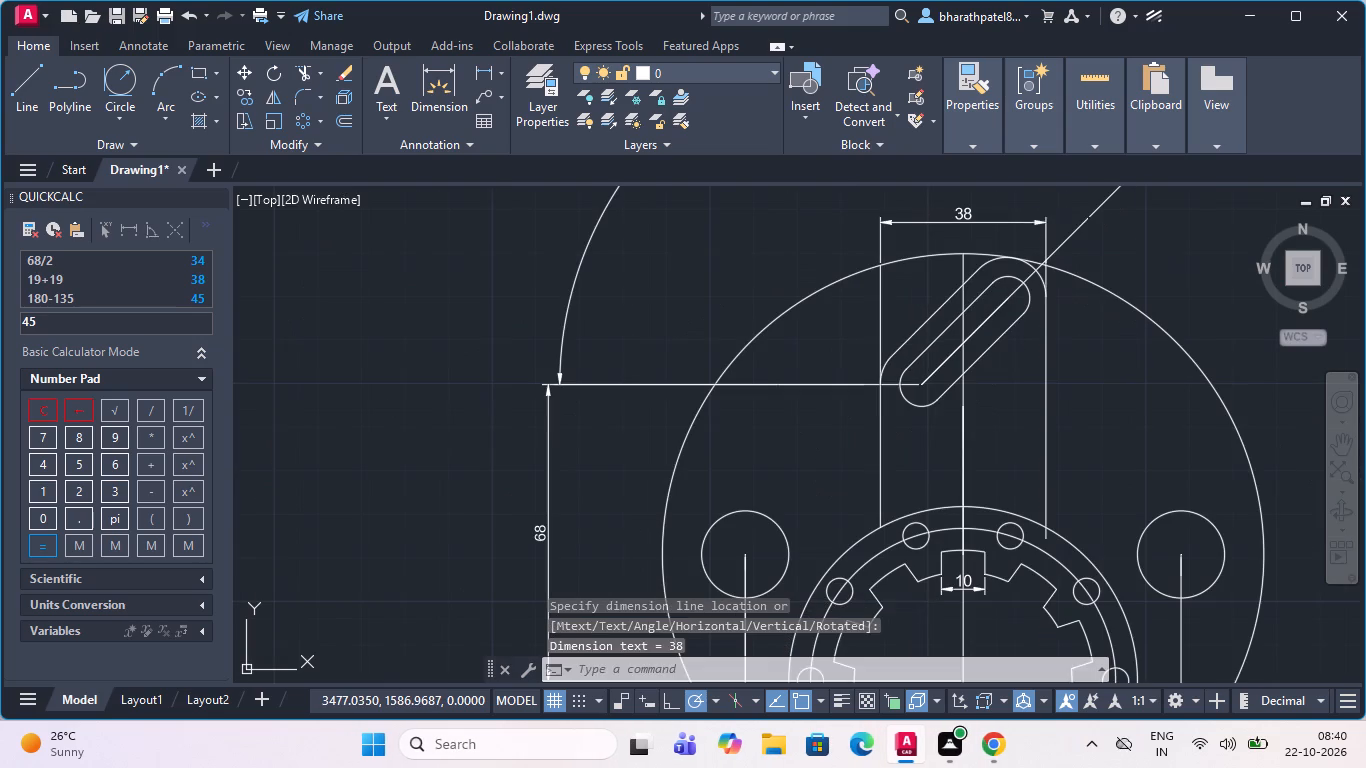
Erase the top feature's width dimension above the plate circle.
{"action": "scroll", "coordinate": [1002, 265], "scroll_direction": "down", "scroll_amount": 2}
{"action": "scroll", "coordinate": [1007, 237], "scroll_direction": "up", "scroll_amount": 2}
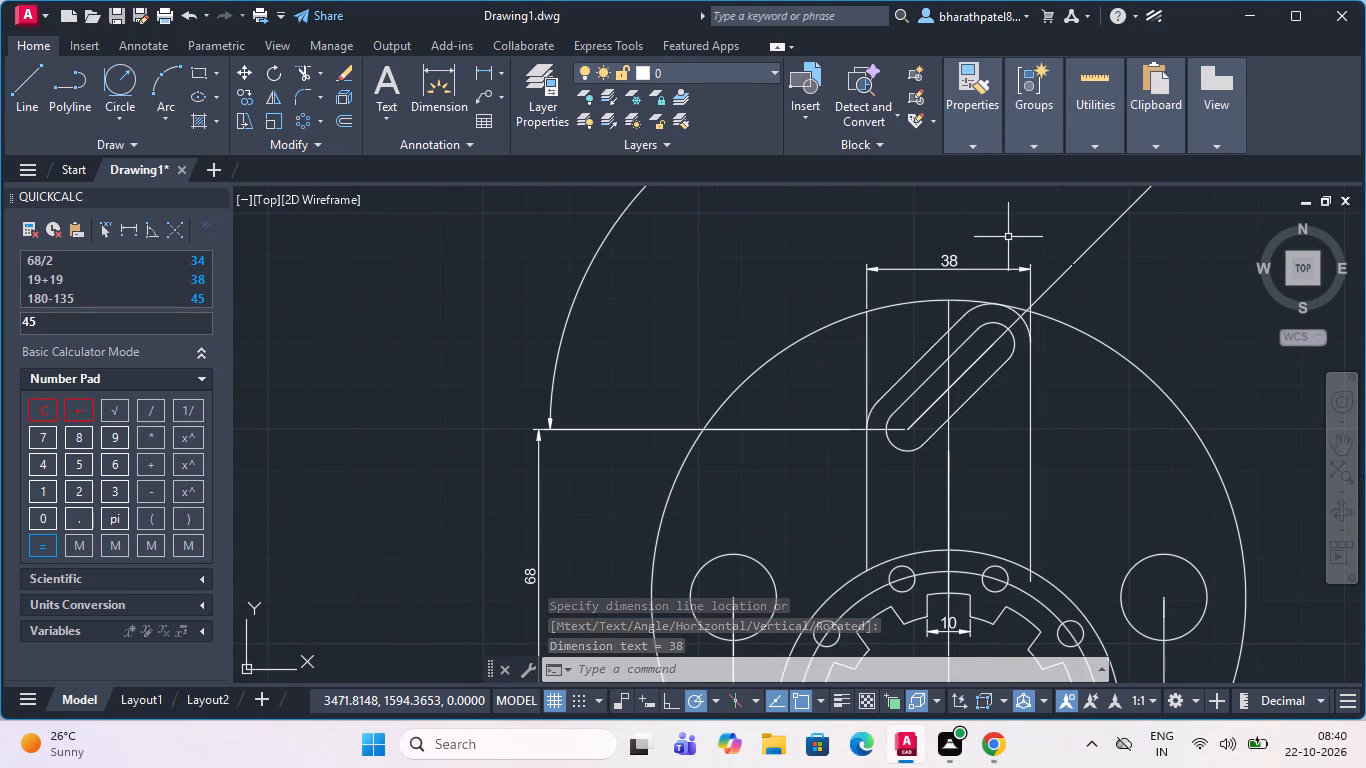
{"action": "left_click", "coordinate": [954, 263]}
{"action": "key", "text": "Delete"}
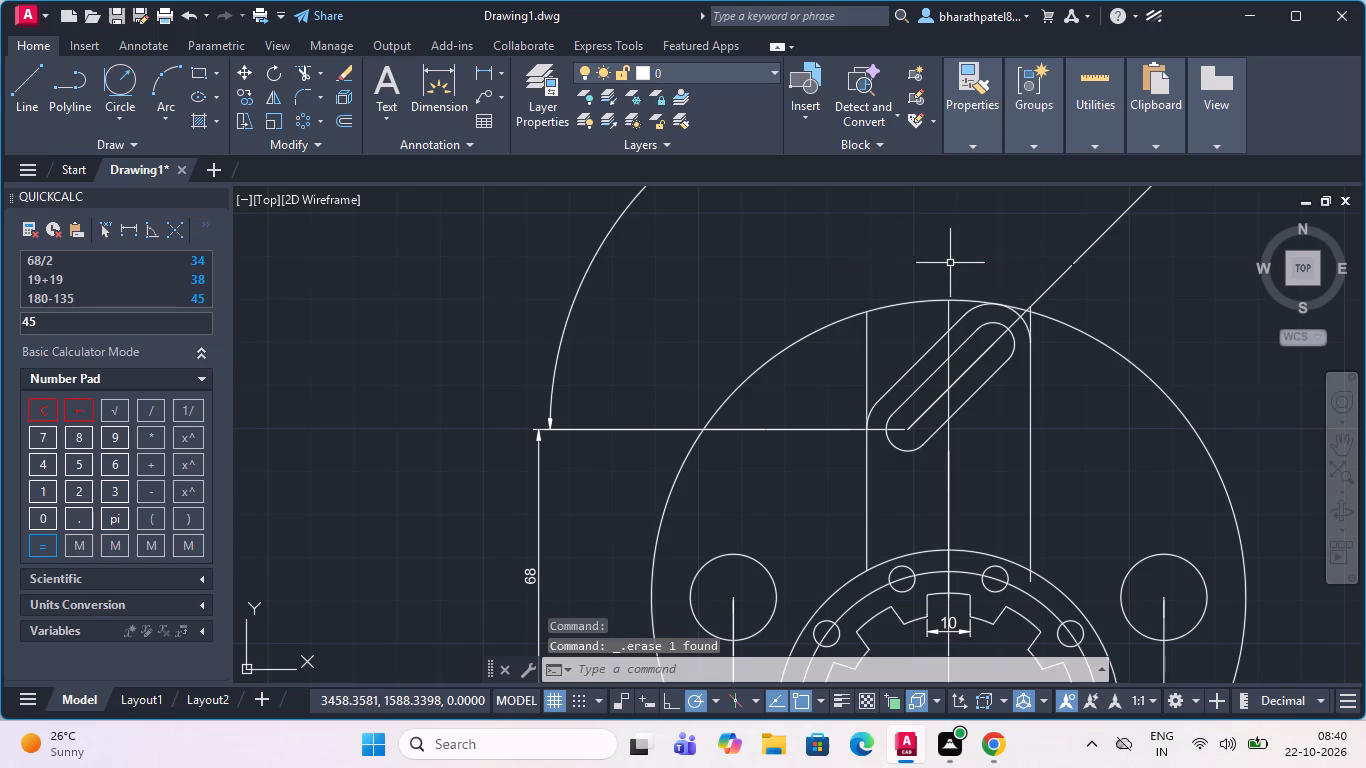
Trim the short stub of the top feature's right vertical line that sticks out above the plate circle.
{"action": "left_click", "coordinate": [306, 75]}
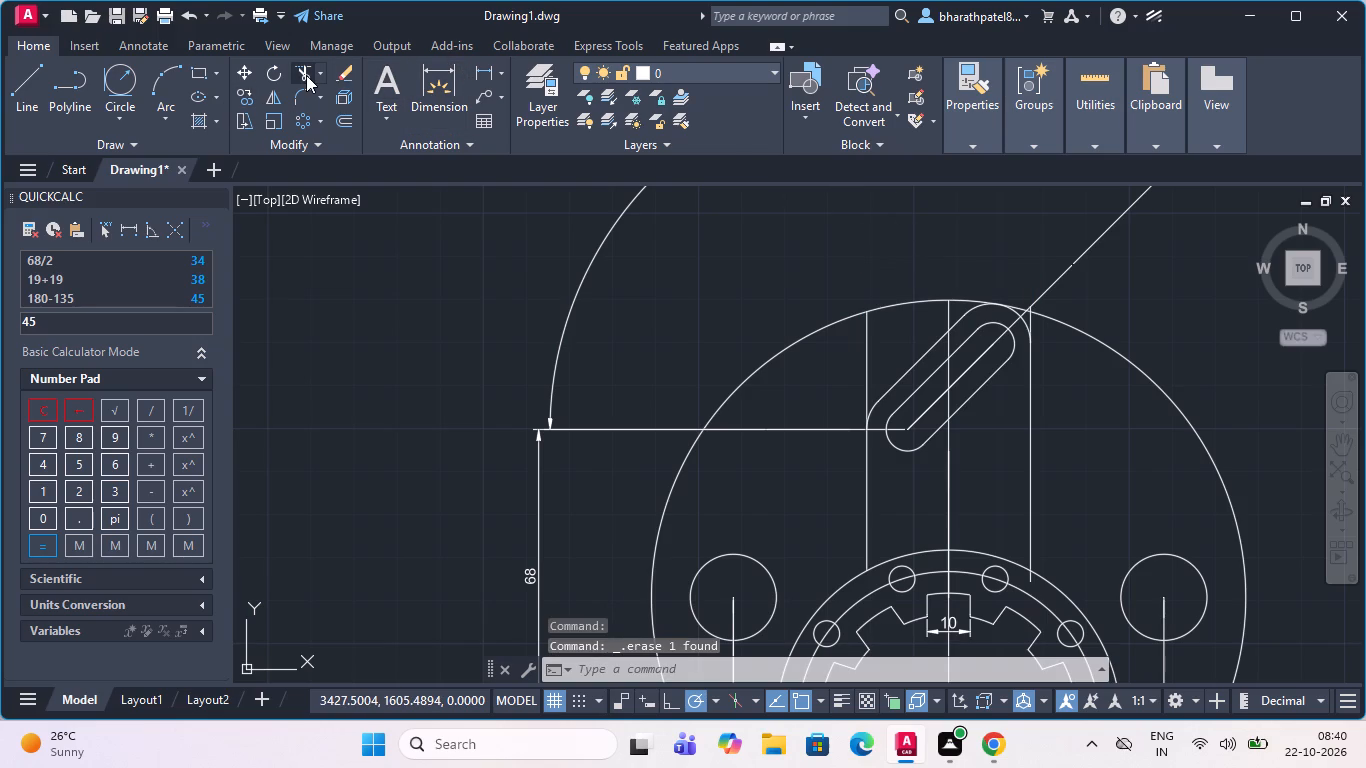
{"action": "scroll", "coordinate": [1032, 323], "scroll_direction": "up", "scroll_amount": 6}
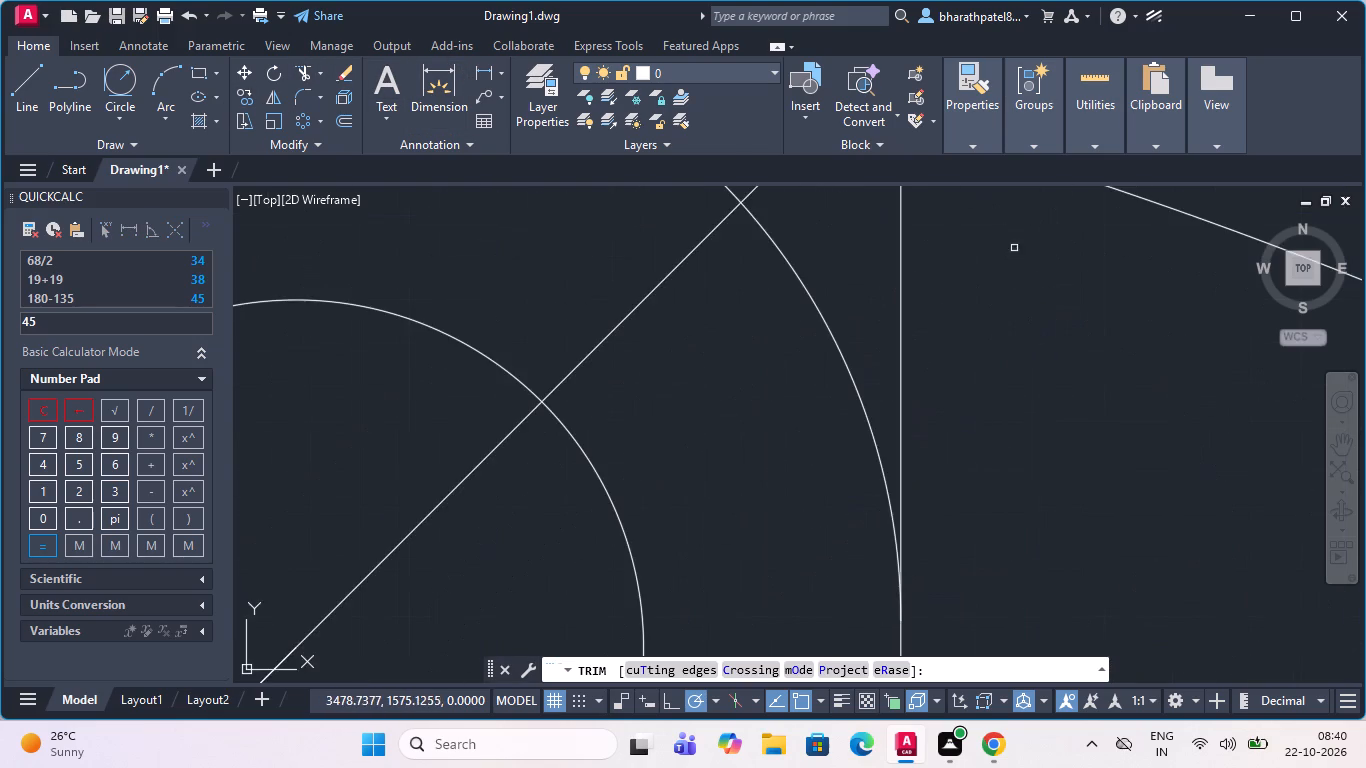
{"action": "scroll", "coordinate": [1002, 260], "scroll_direction": "down", "scroll_amount": 4}
{"action": "scroll", "coordinate": [1004, 225], "scroll_direction": "up", "scroll_amount": 2}
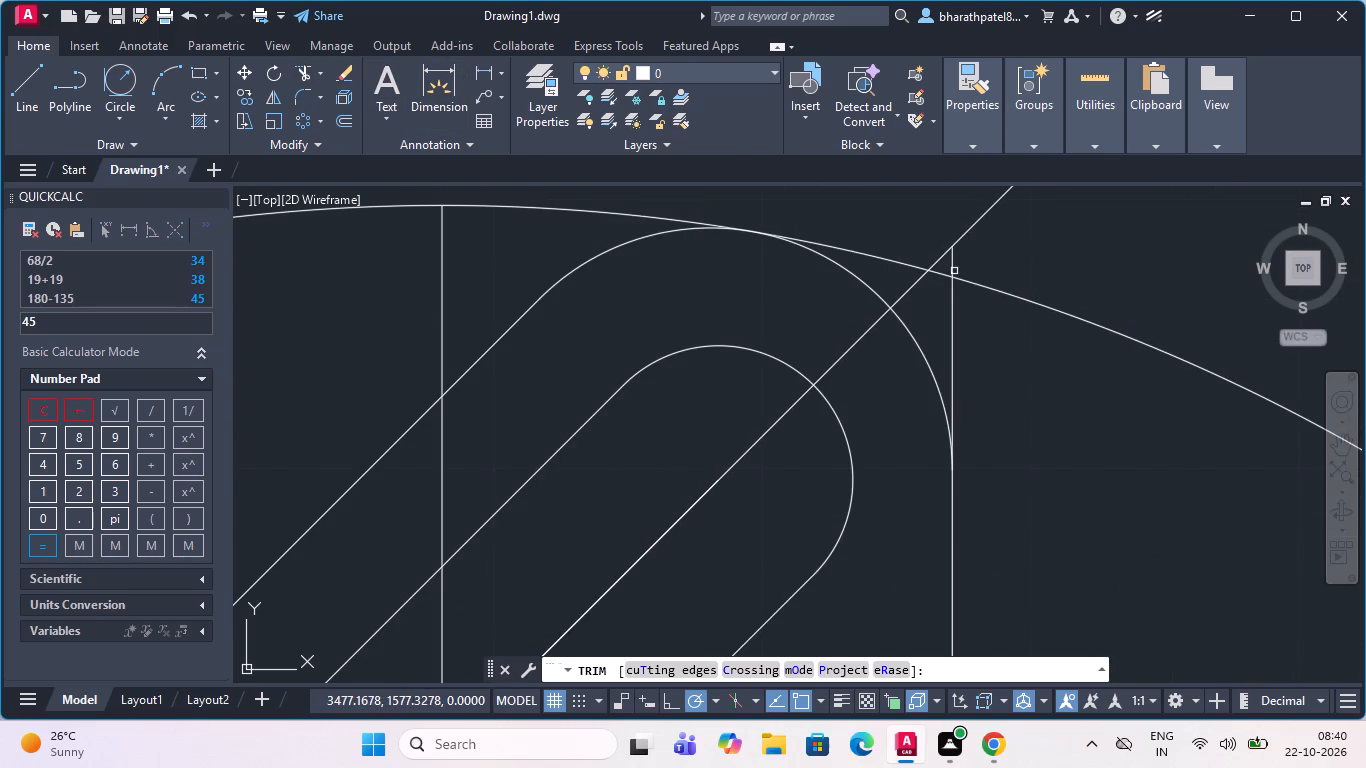
{"action": "left_click", "coordinate": [952, 268]}
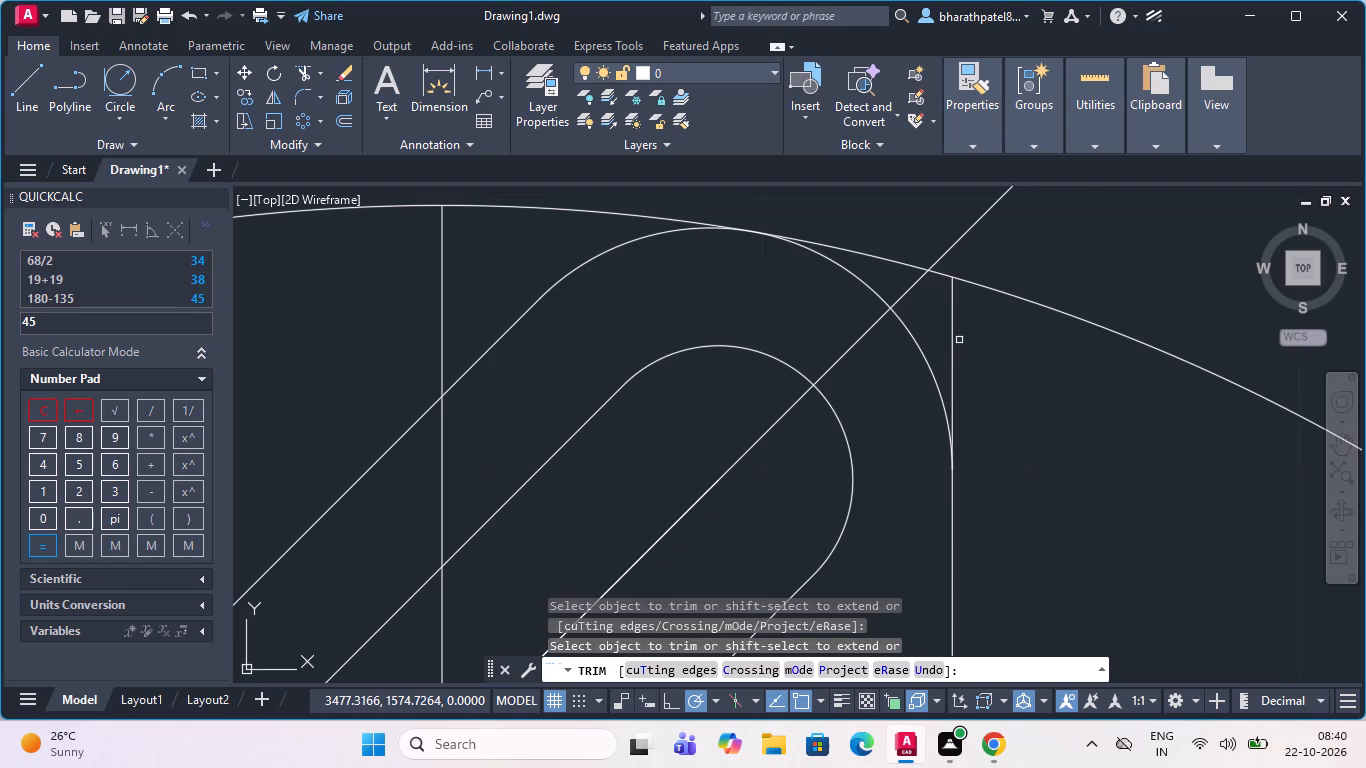
Add a horizontal linear dimension between the upper ends of the top feature's two vertical sides, placed above the plate circle.
{"action": "scroll", "coordinate": [959, 340], "scroll_direction": "down", "scroll_amount": 3}
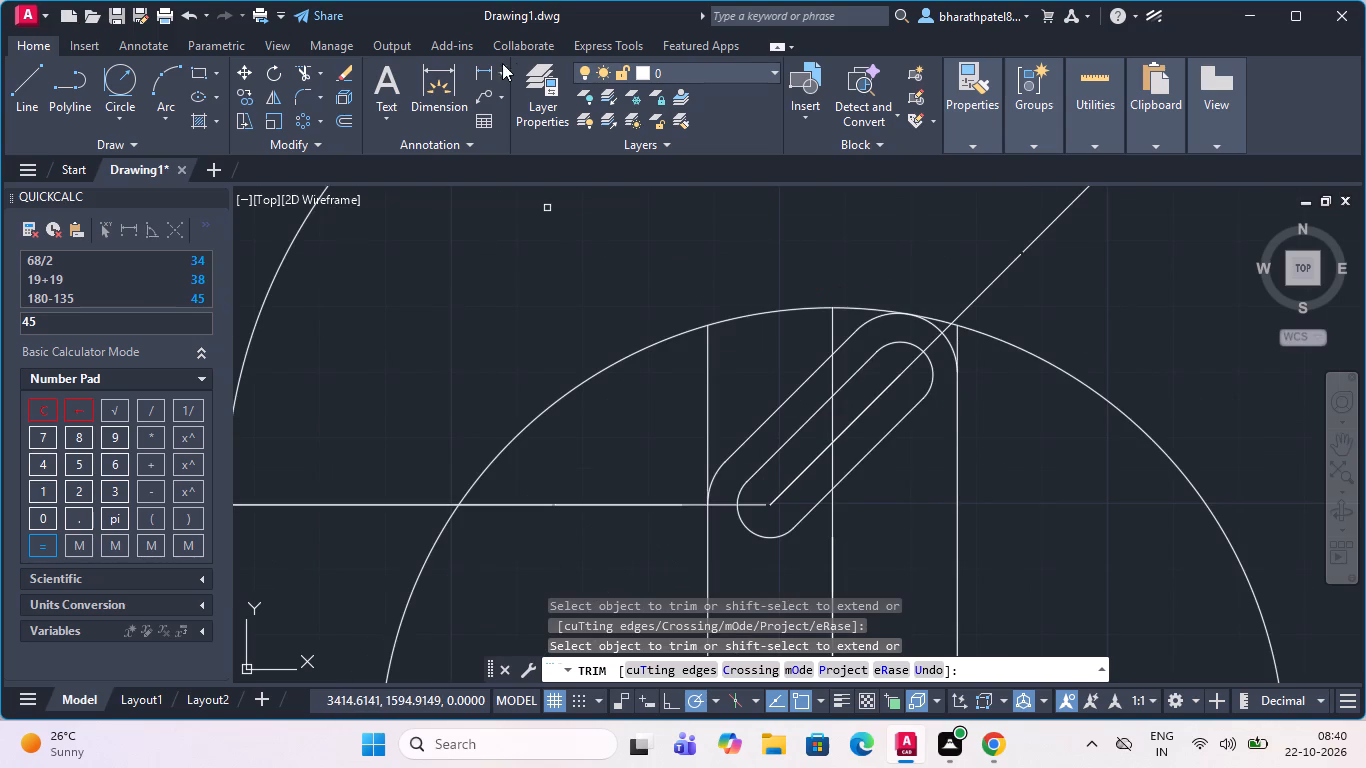
{"action": "left_click", "coordinate": [482, 66]}
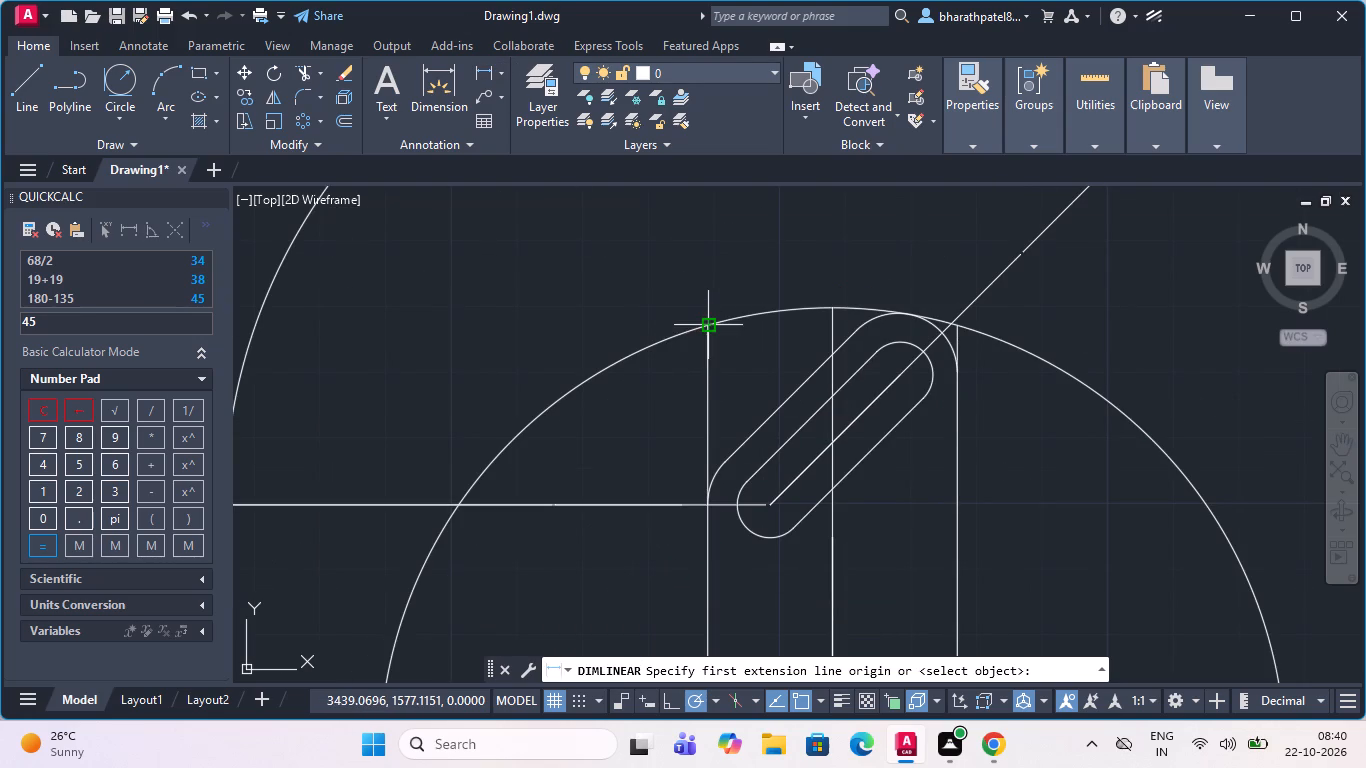
{"action": "left_click", "coordinate": [706, 329]}
{"action": "scroll", "coordinate": [964, 330], "scroll_direction": "up", "scroll_amount": 4}
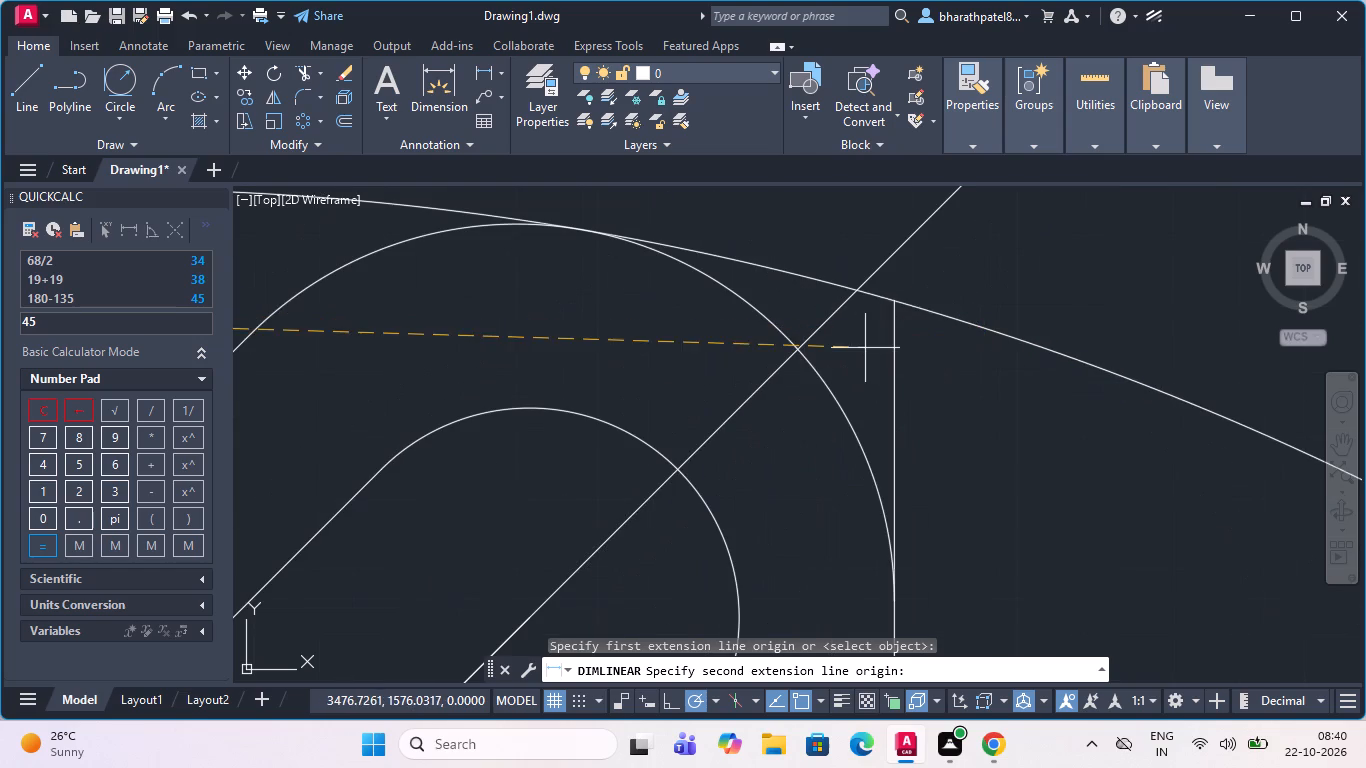
{"action": "left_click", "coordinate": [896, 301]}
{"action": "scroll", "coordinate": [897, 301], "scroll_direction": "down", "scroll_amount": 6}
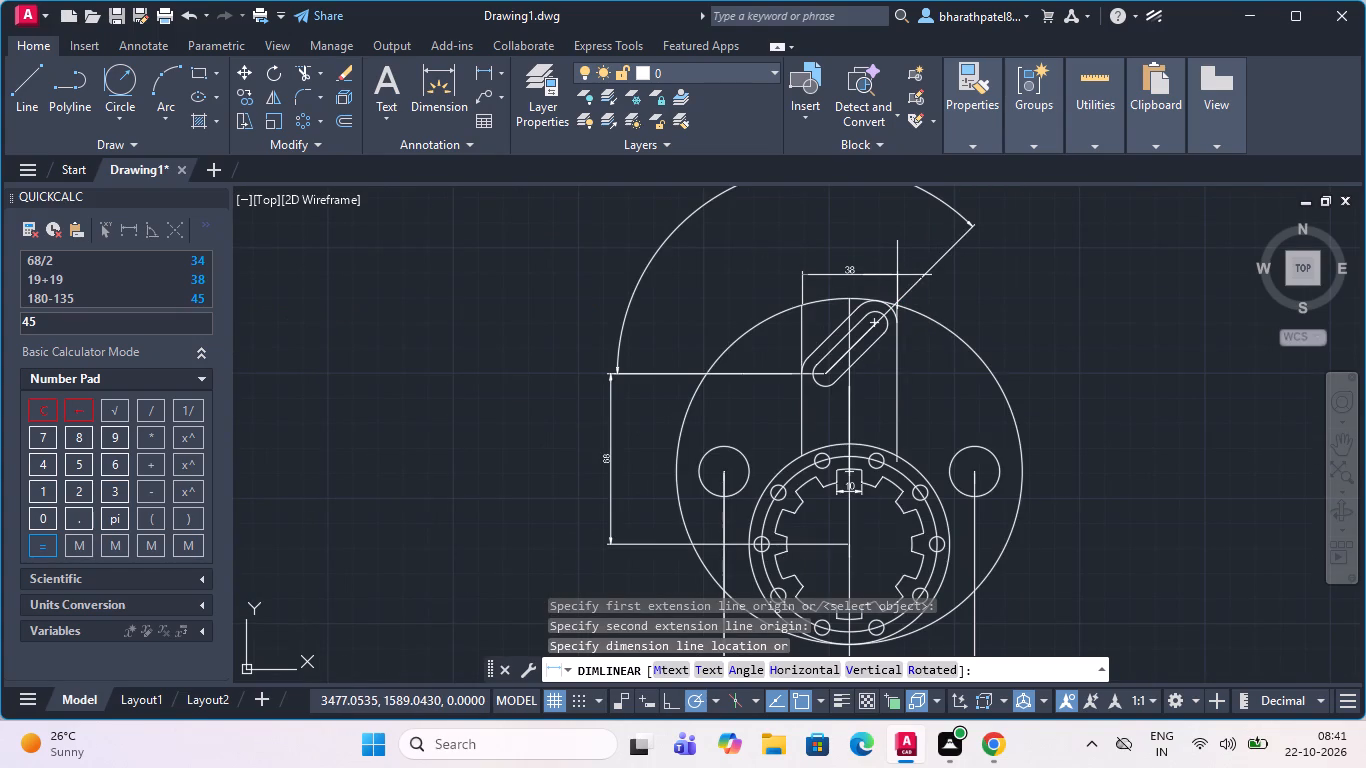
{"action": "left_click", "coordinate": [897, 275]}
Trim the leftover piece of the top feature's right vertical line between the plate circle and the rounded upper corner.
{"action": "scroll", "coordinate": [890, 310], "scroll_direction": "up", "scroll_amount": 1}
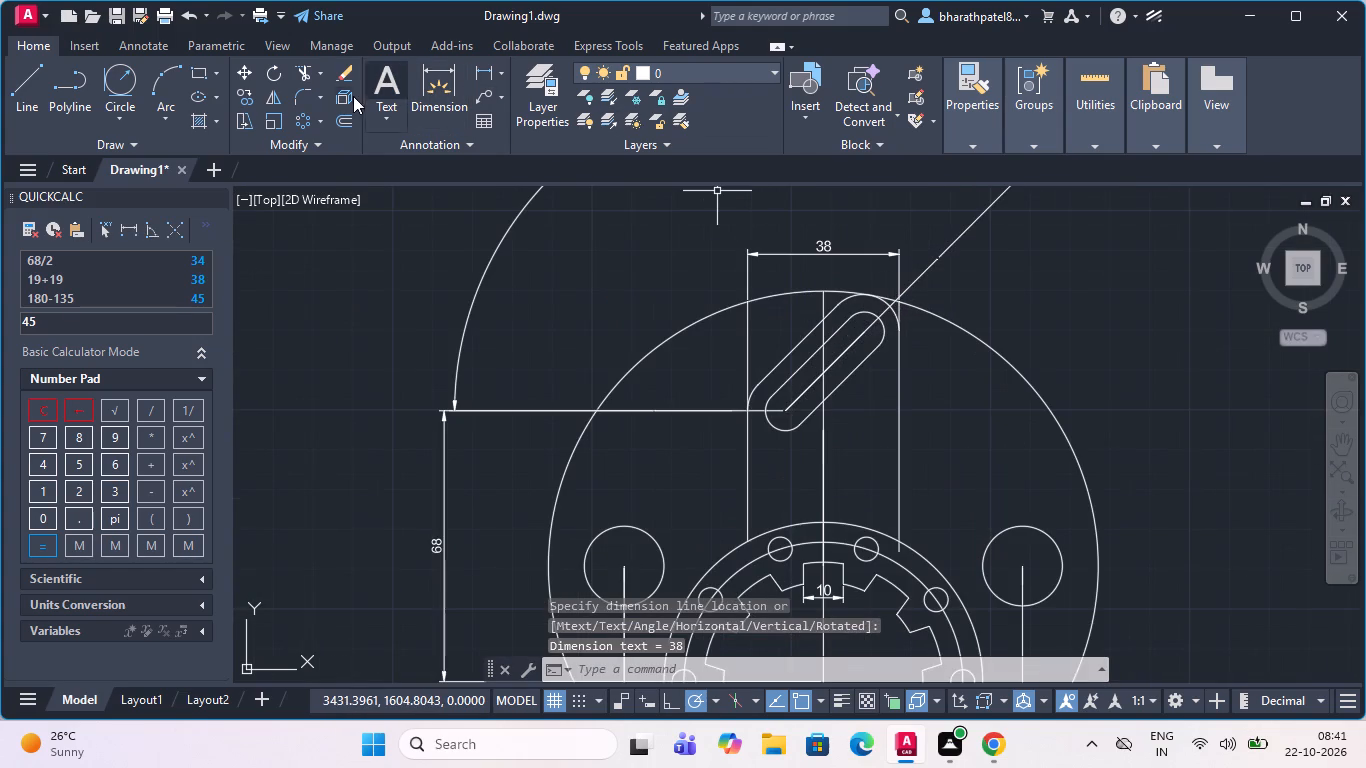
{"action": "left_click", "coordinate": [307, 76]}
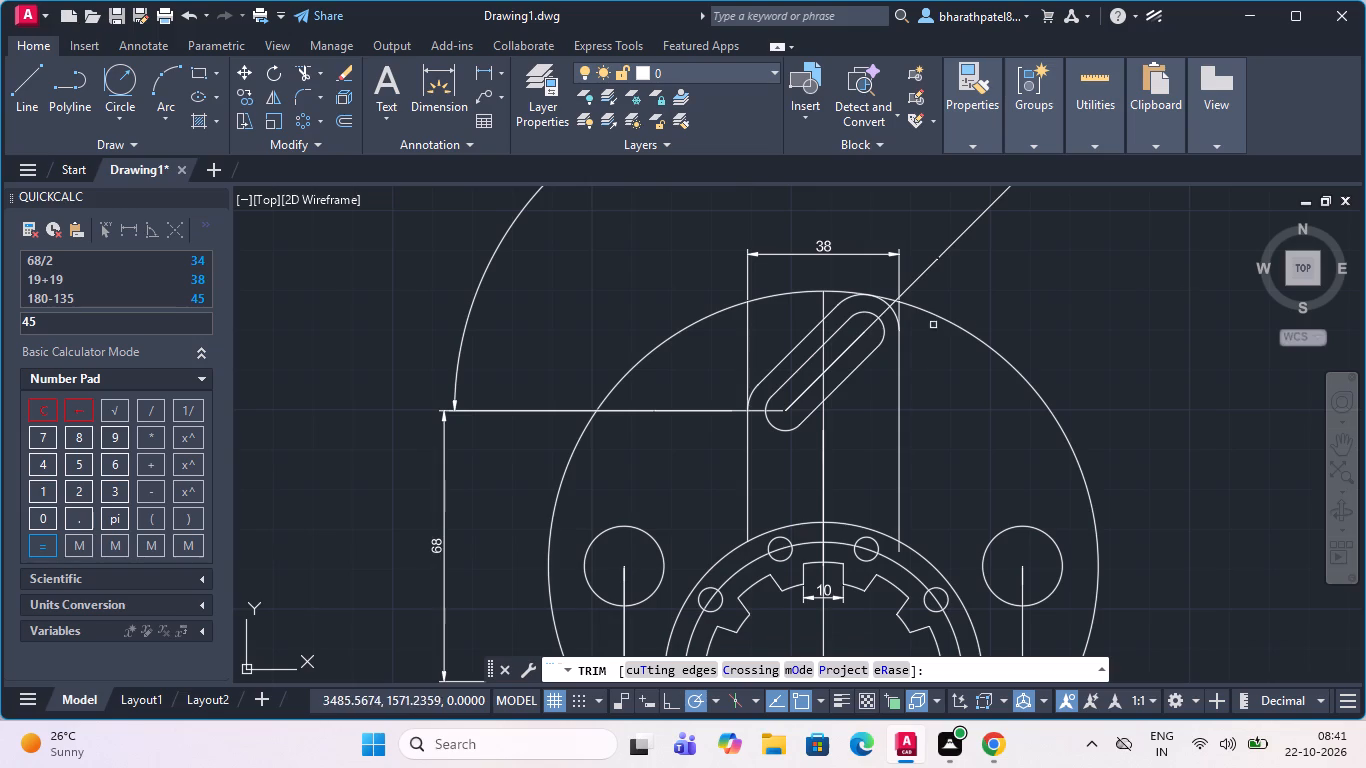
{"action": "scroll", "coordinate": [869, 309], "scroll_direction": "up", "scroll_amount": 3}
{"action": "left_click", "coordinate": [983, 314]}
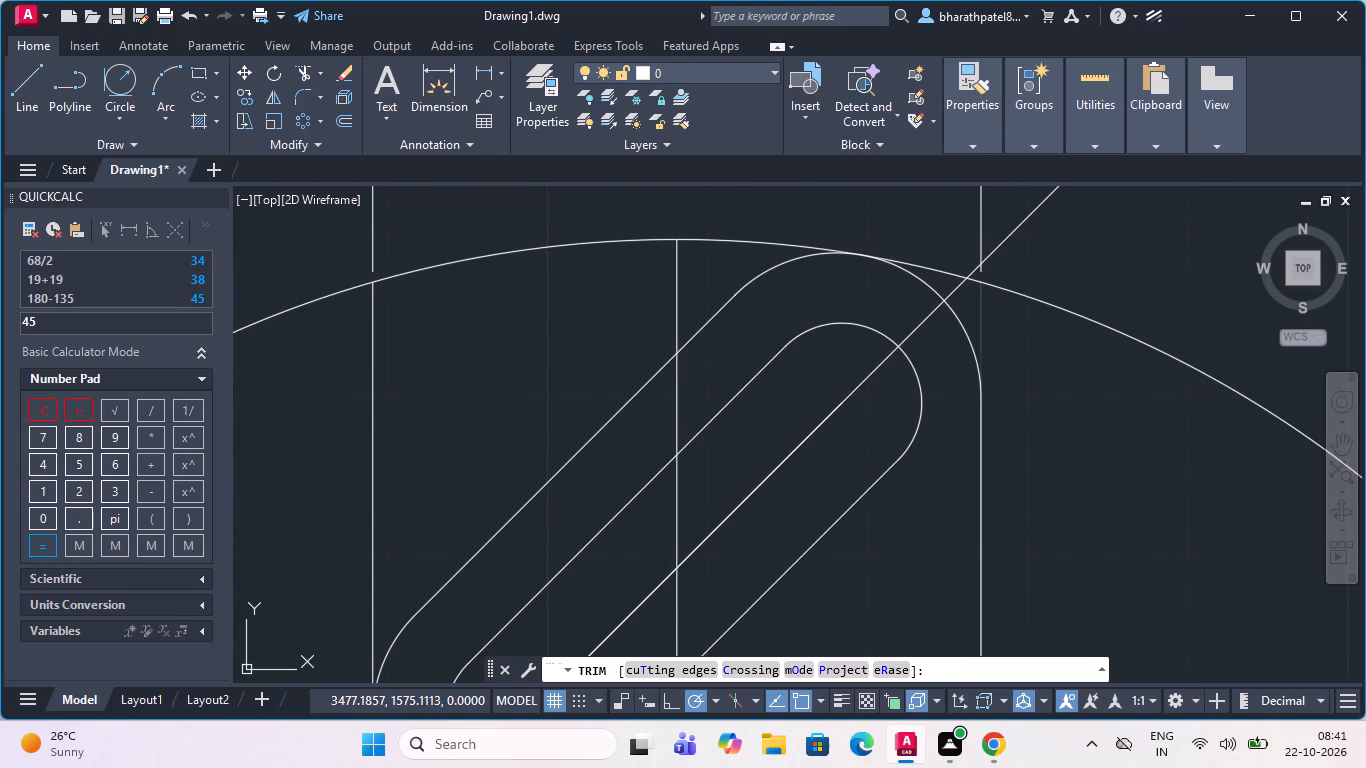
{"action": "scroll", "coordinate": [984, 318], "scroll_direction": "down", "scroll_amount": 3}
{"action": "scroll", "coordinate": [984, 317], "scroll_direction": "up", "scroll_amount": 4}
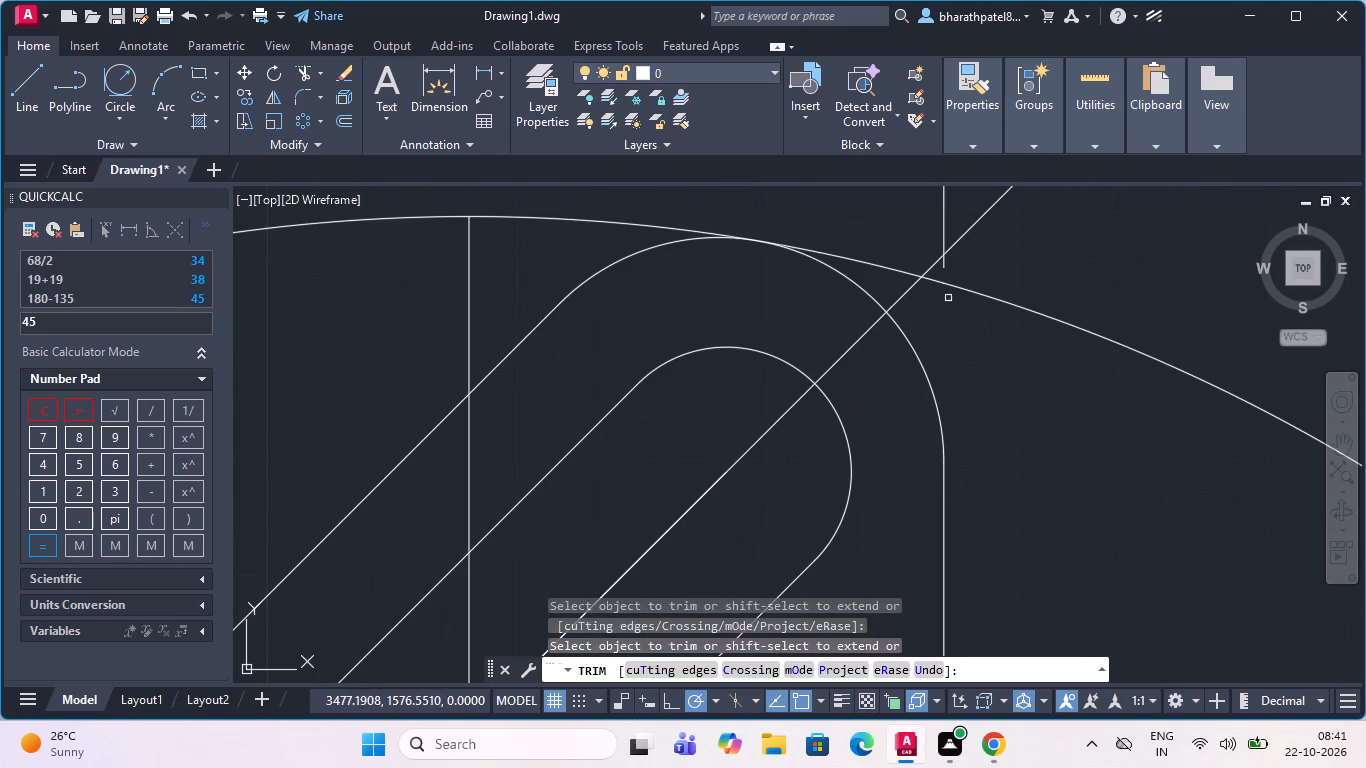
{"action": "left_click", "coordinate": [940, 288]}
{"action": "left_click", "coordinate": [950, 325]}
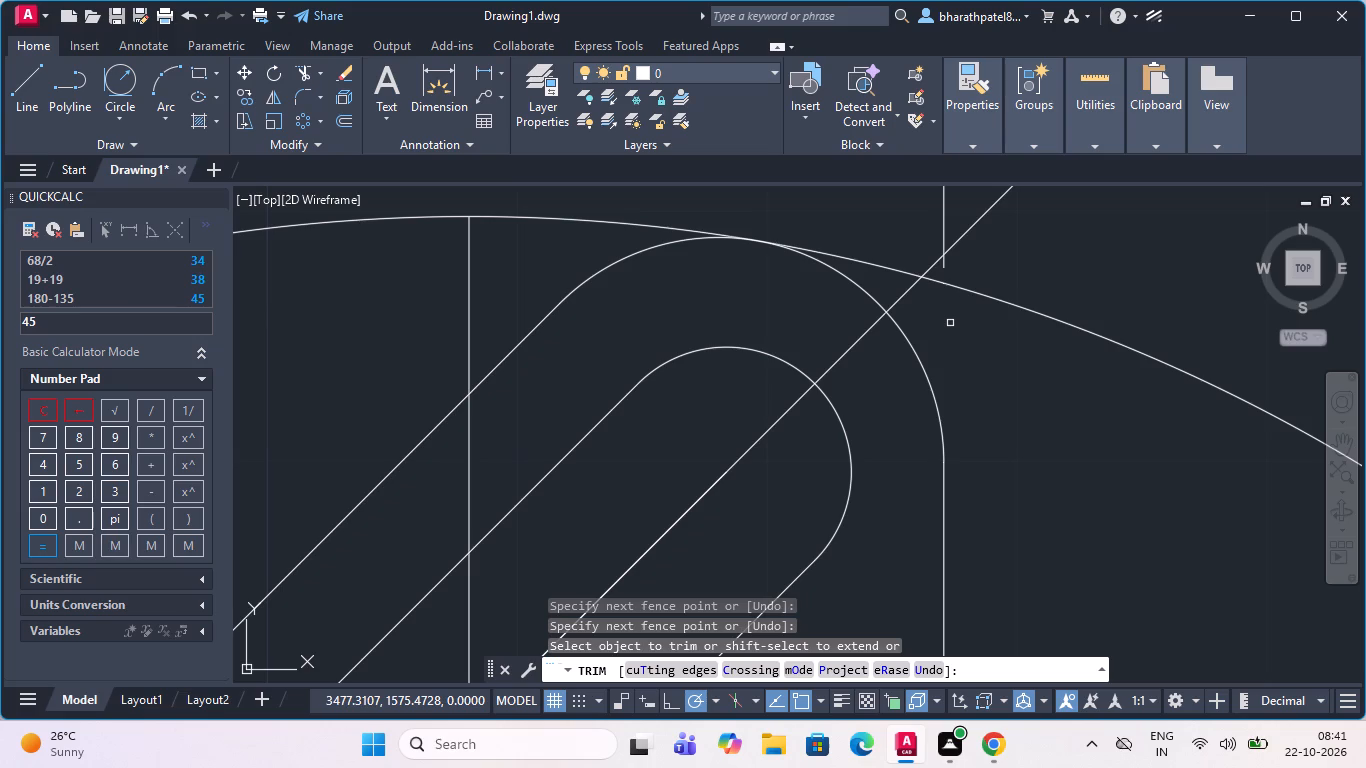
{"action": "scroll", "coordinate": [949, 329], "scroll_direction": "down", "scroll_amount": 4}
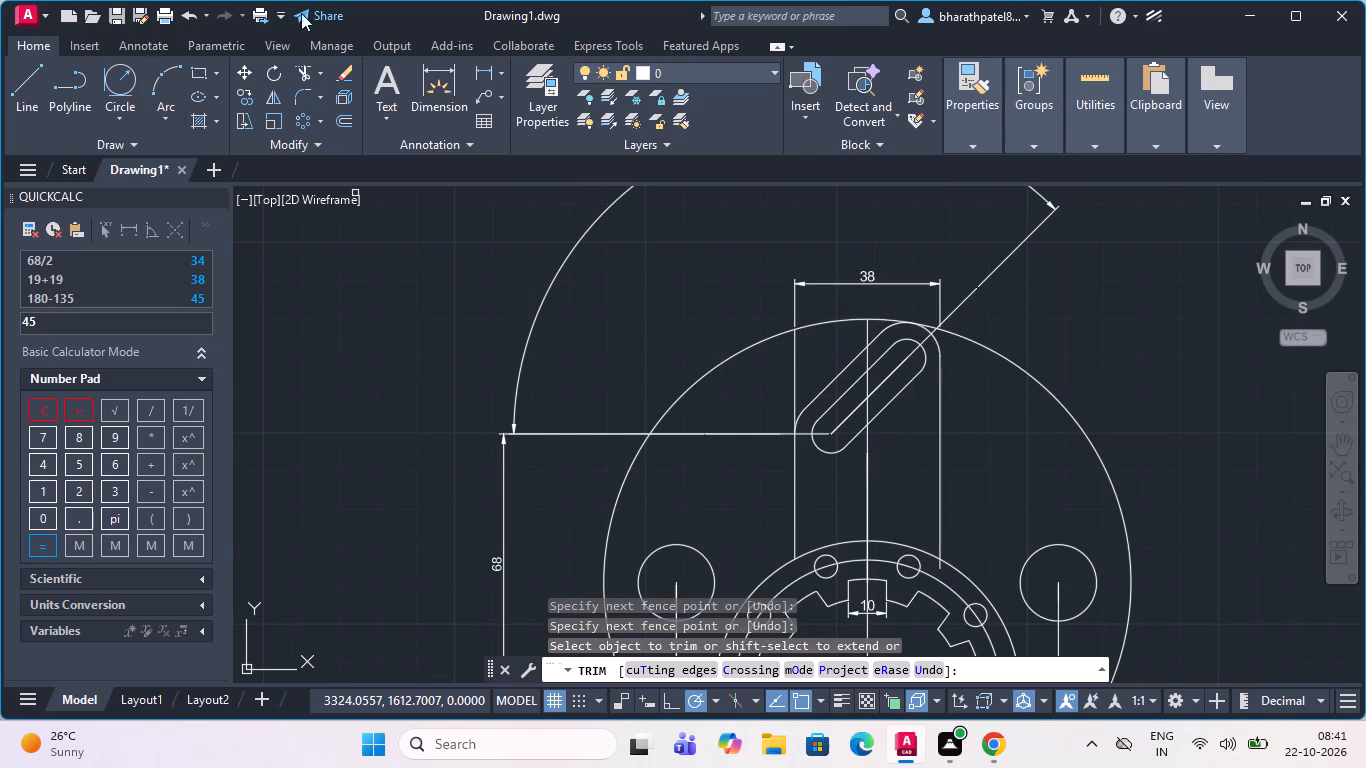
Add a horizontal linear dimension from the top feature's left side to the vertical centre line, placed just below the full-width dimension.
{"action": "left_click", "coordinate": [475, 68]}
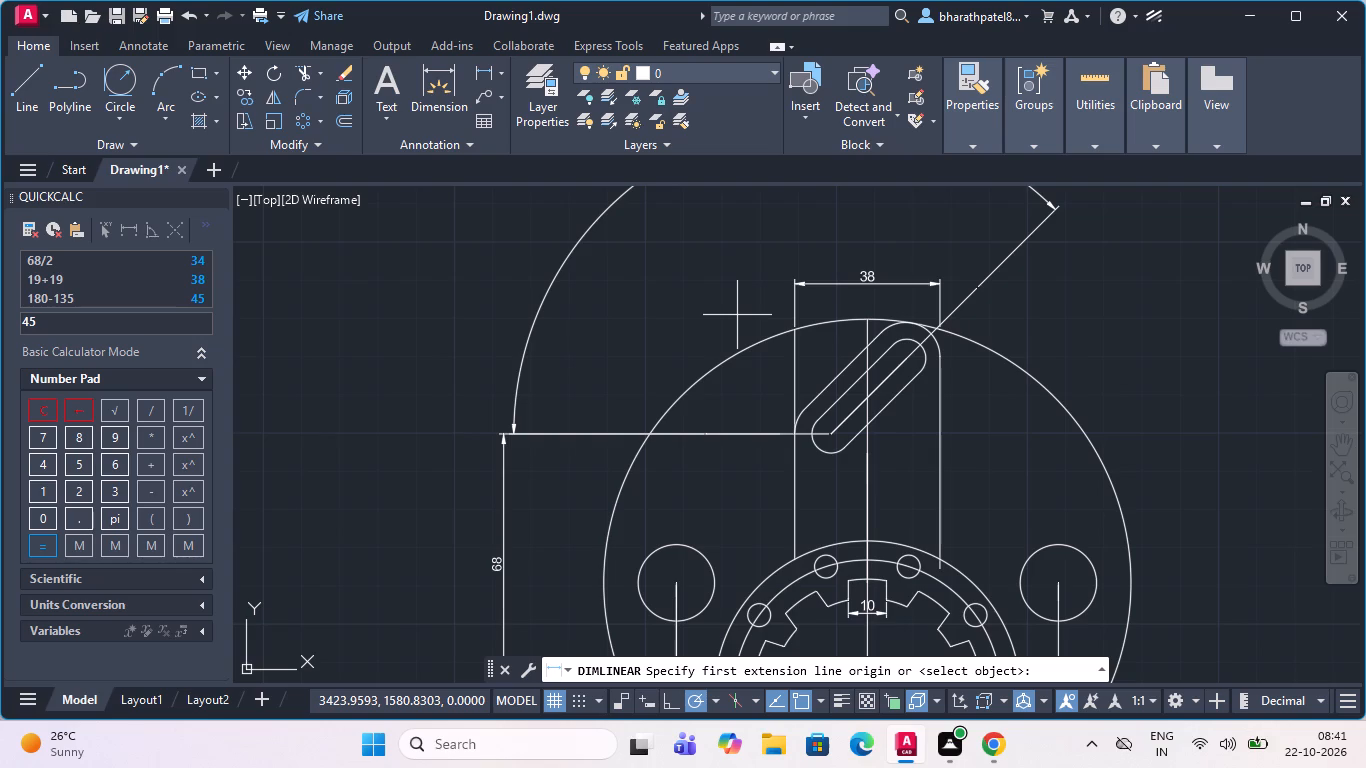
{"action": "scroll", "coordinate": [737, 315], "scroll_direction": "down", "scroll_amount": 1}
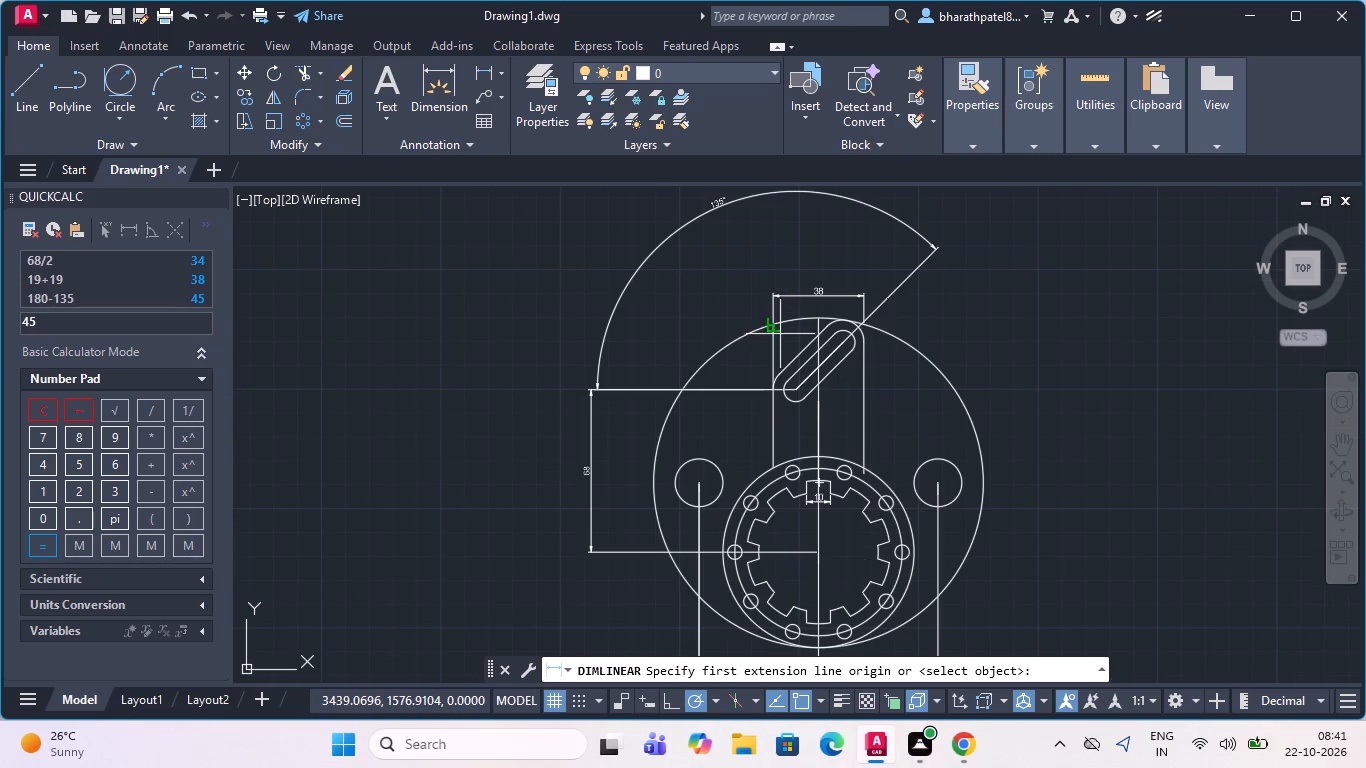
{"action": "scroll", "coordinate": [775, 331], "scroll_direction": "up", "scroll_amount": 5}
{"action": "left_click", "coordinate": [703, 246]}
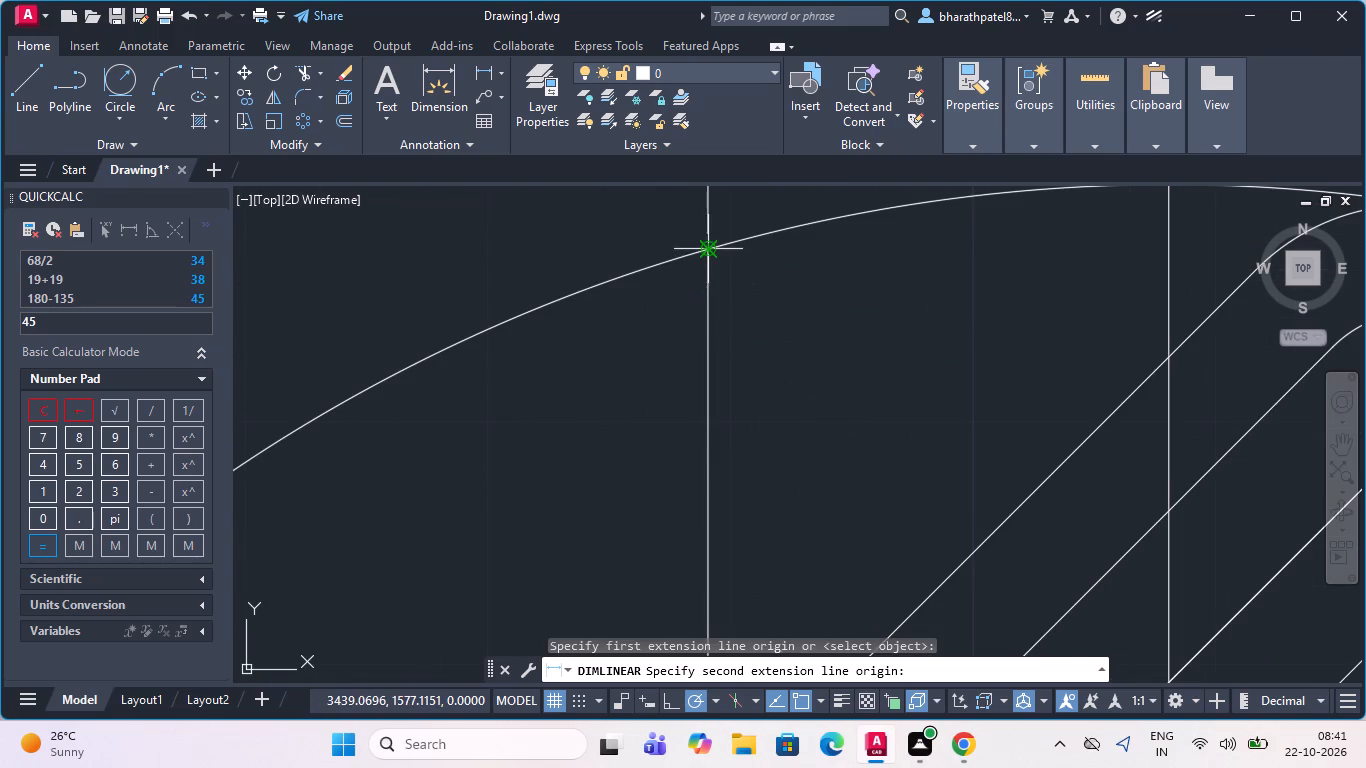
{"action": "scroll", "coordinate": [703, 246], "scroll_direction": "down", "scroll_amount": 4}
{"action": "scroll", "coordinate": [752, 223], "scroll_direction": "up", "scroll_amount": 3}
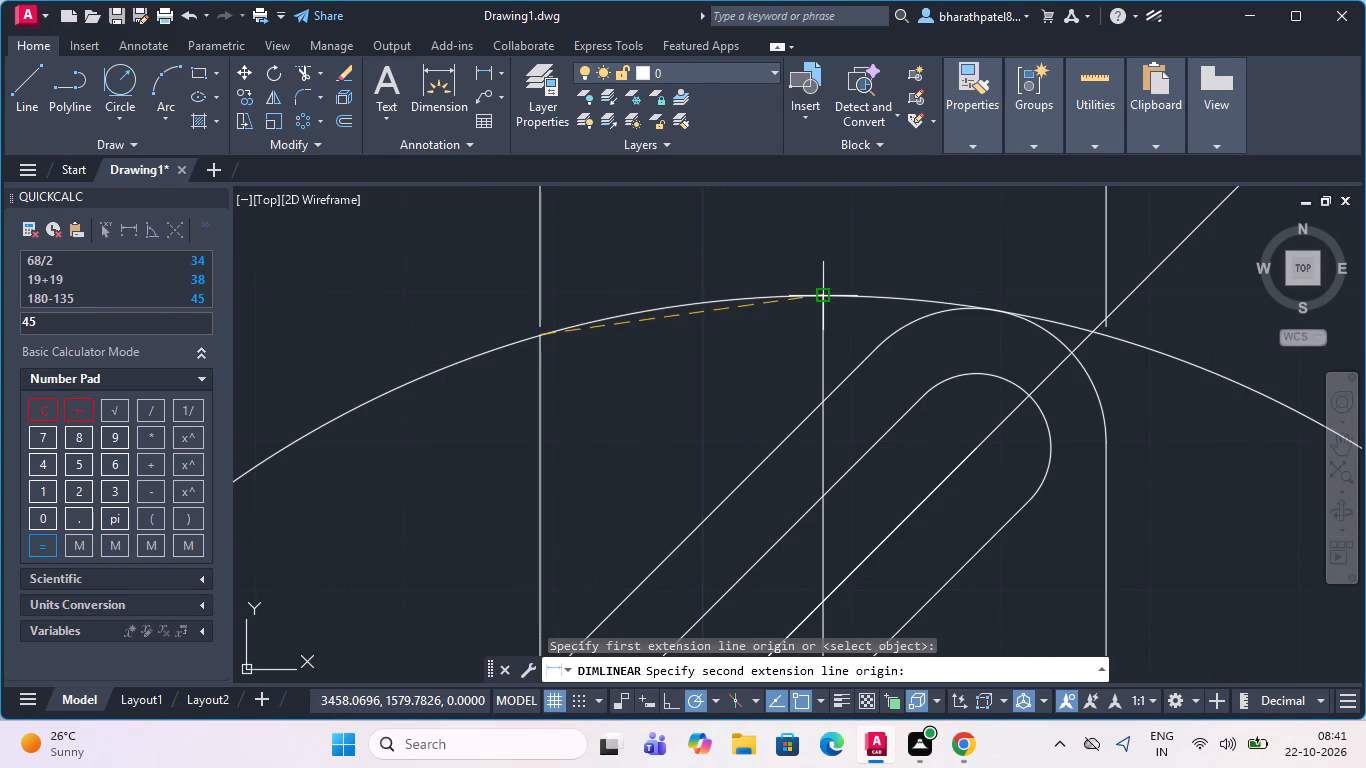
{"action": "left_click", "coordinate": [827, 301]}
{"action": "scroll", "coordinate": [802, 259], "scroll_direction": "down", "scroll_amount": 2}
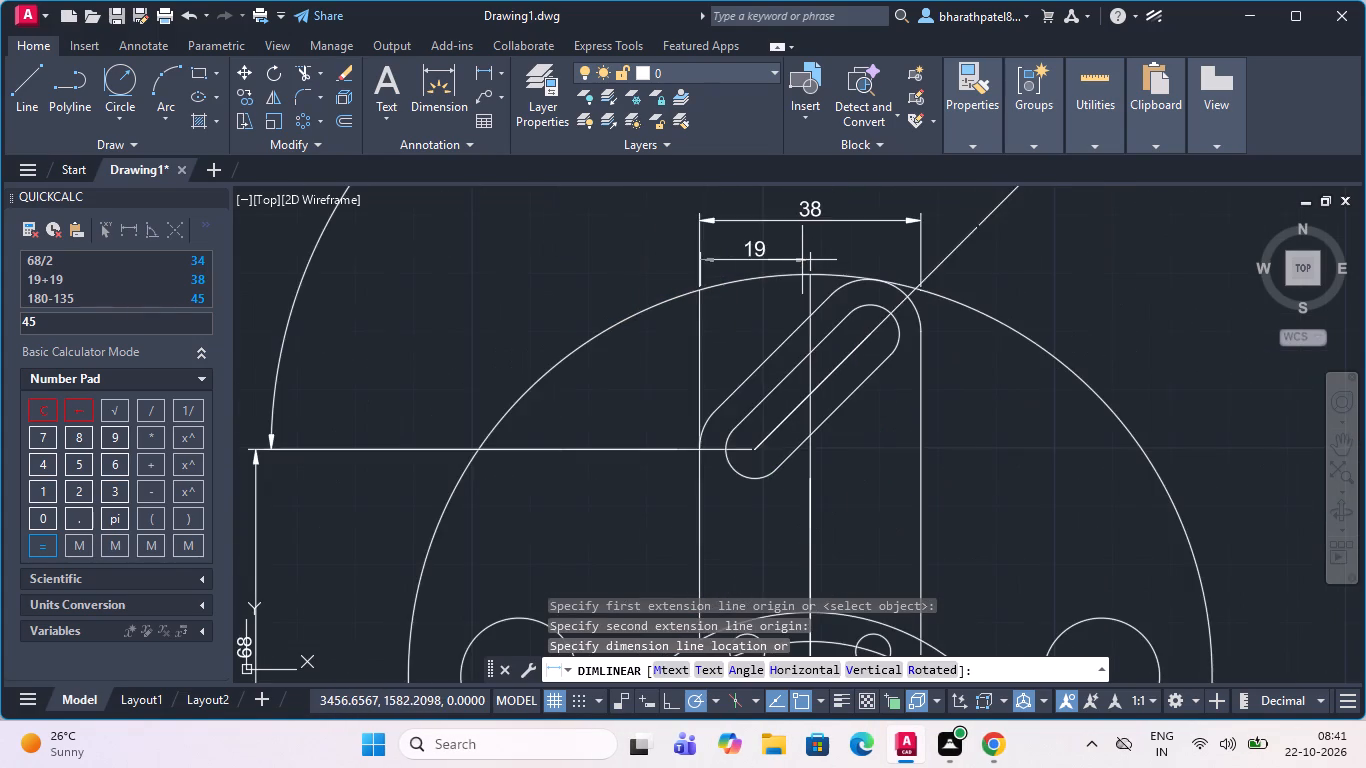
{"action": "scroll", "coordinate": [802, 260], "scroll_direction": "up", "scroll_amount": 2}
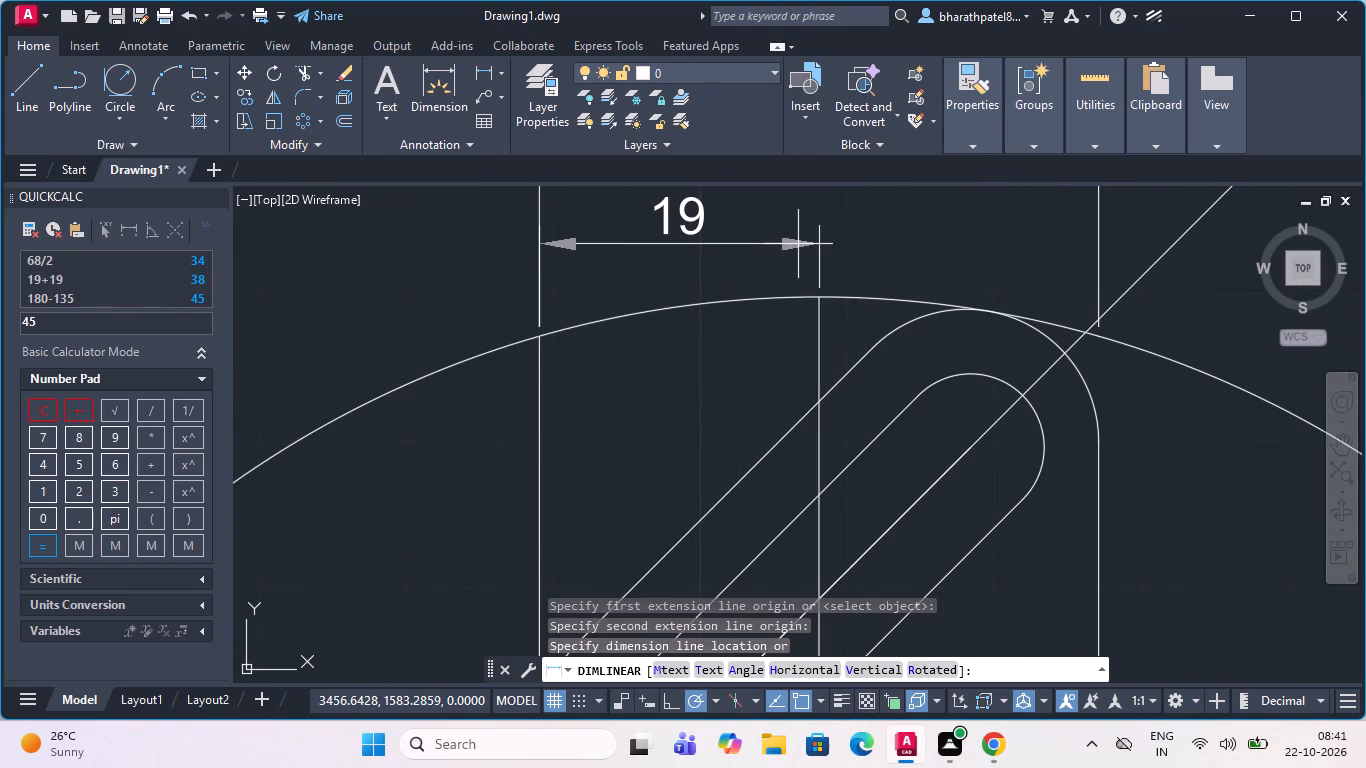
{"action": "left_click", "coordinate": [796, 220]}
{"action": "scroll", "coordinate": [795, 230], "scroll_direction": "down", "scroll_amount": 4}
{"action": "scroll", "coordinate": [810, 220], "scroll_direction": "up", "scroll_amount": 1}
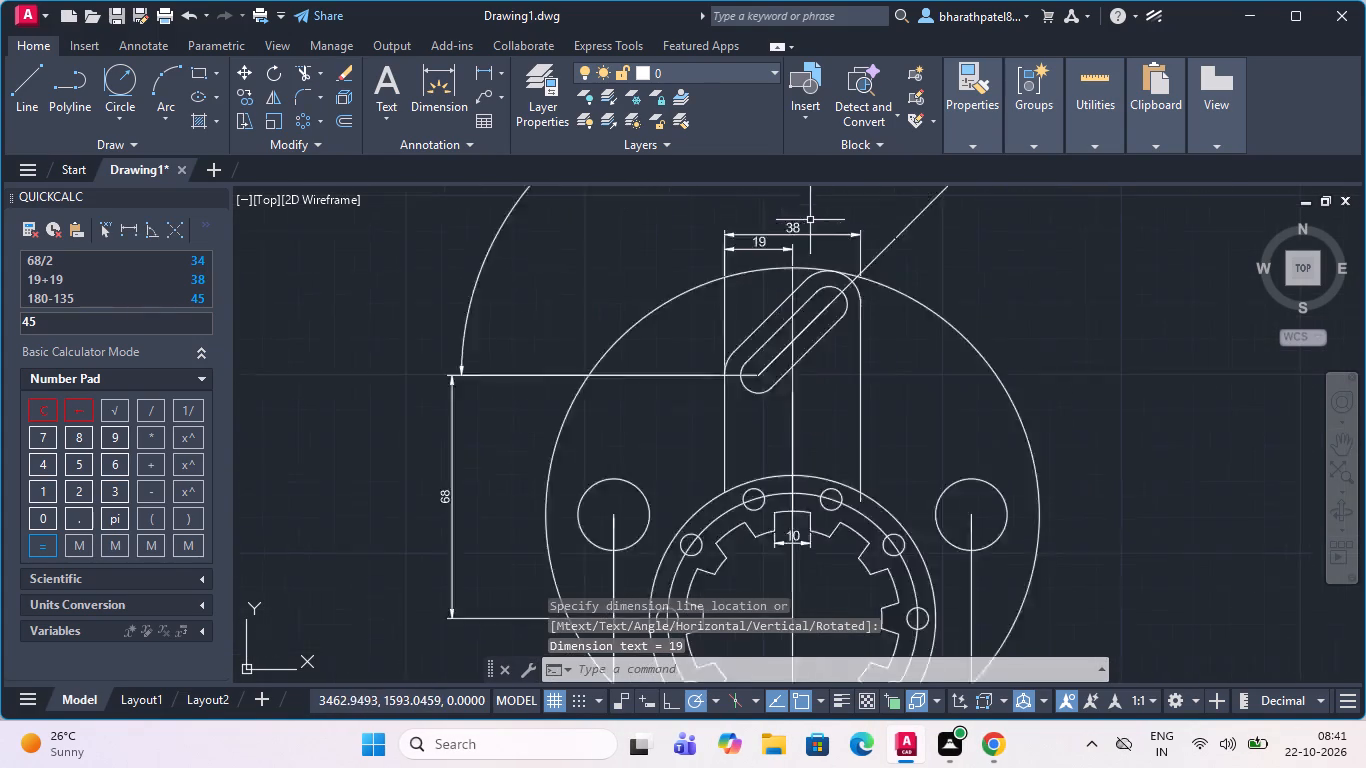
Trim the right vertical line's overhang inside the outer bore circle and that circle's arc between the top feature's two sides.
{"action": "scroll", "coordinate": [810, 220], "scroll_direction": "up", "scroll_amount": 2}
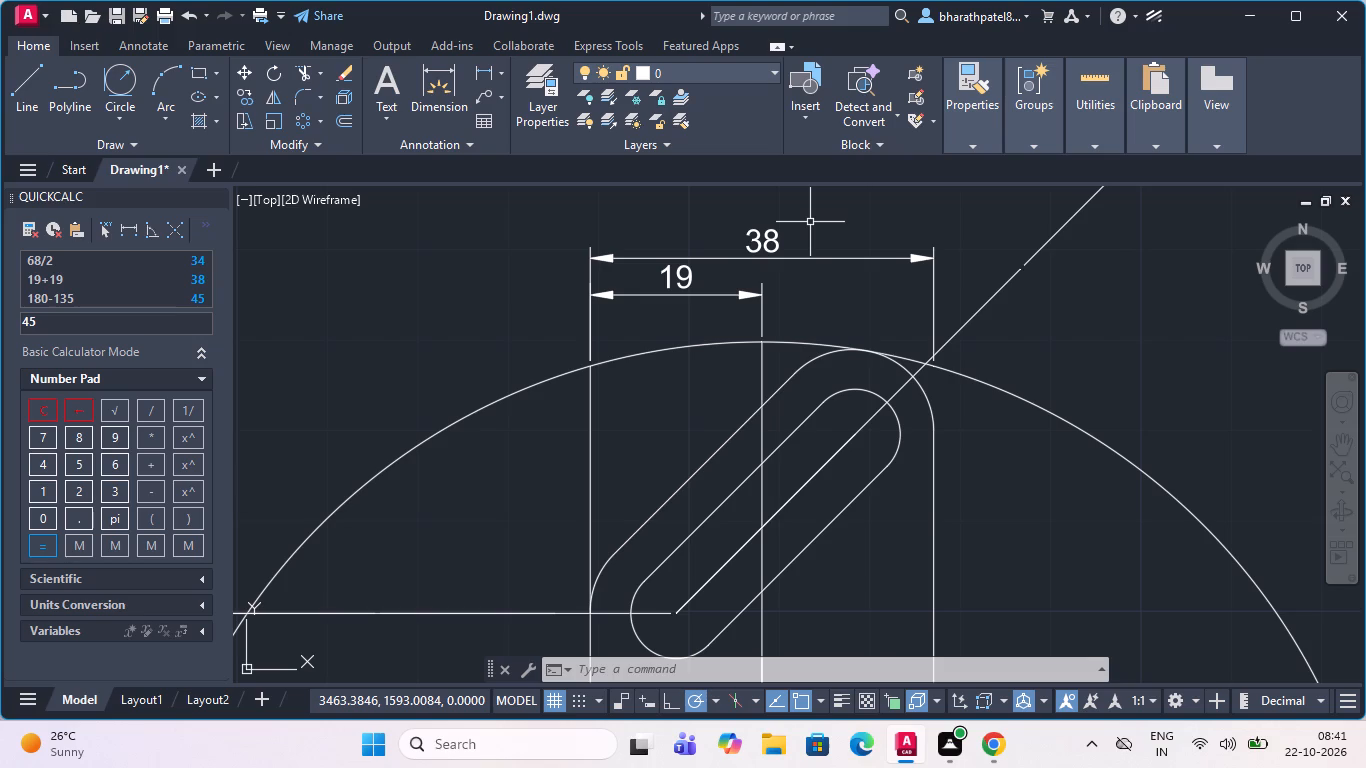
{"action": "scroll", "coordinate": [817, 235], "scroll_direction": "down", "scroll_amount": 4}
{"action": "scroll", "coordinate": [825, 254], "scroll_direction": "up", "scroll_amount": 2}
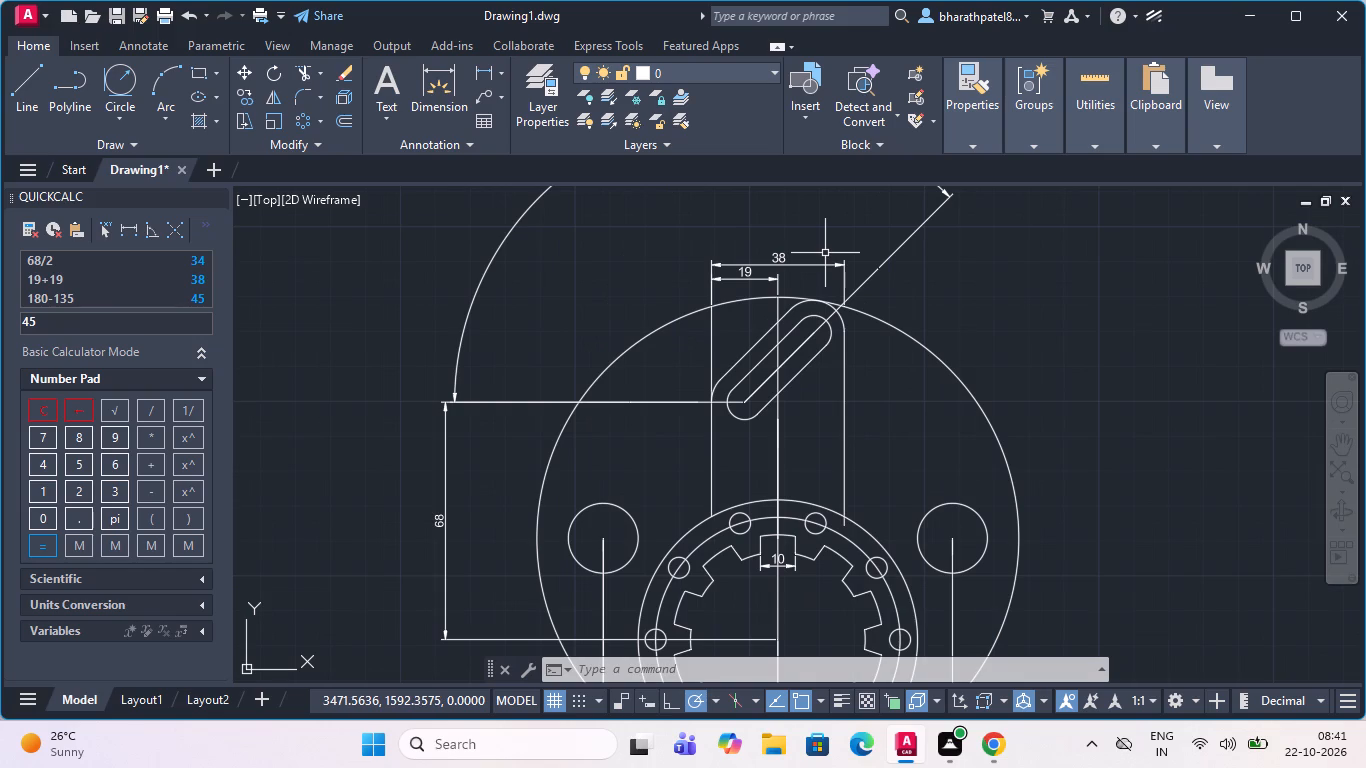
{"action": "scroll", "coordinate": [825, 306], "scroll_direction": "down", "scroll_amount": 1}
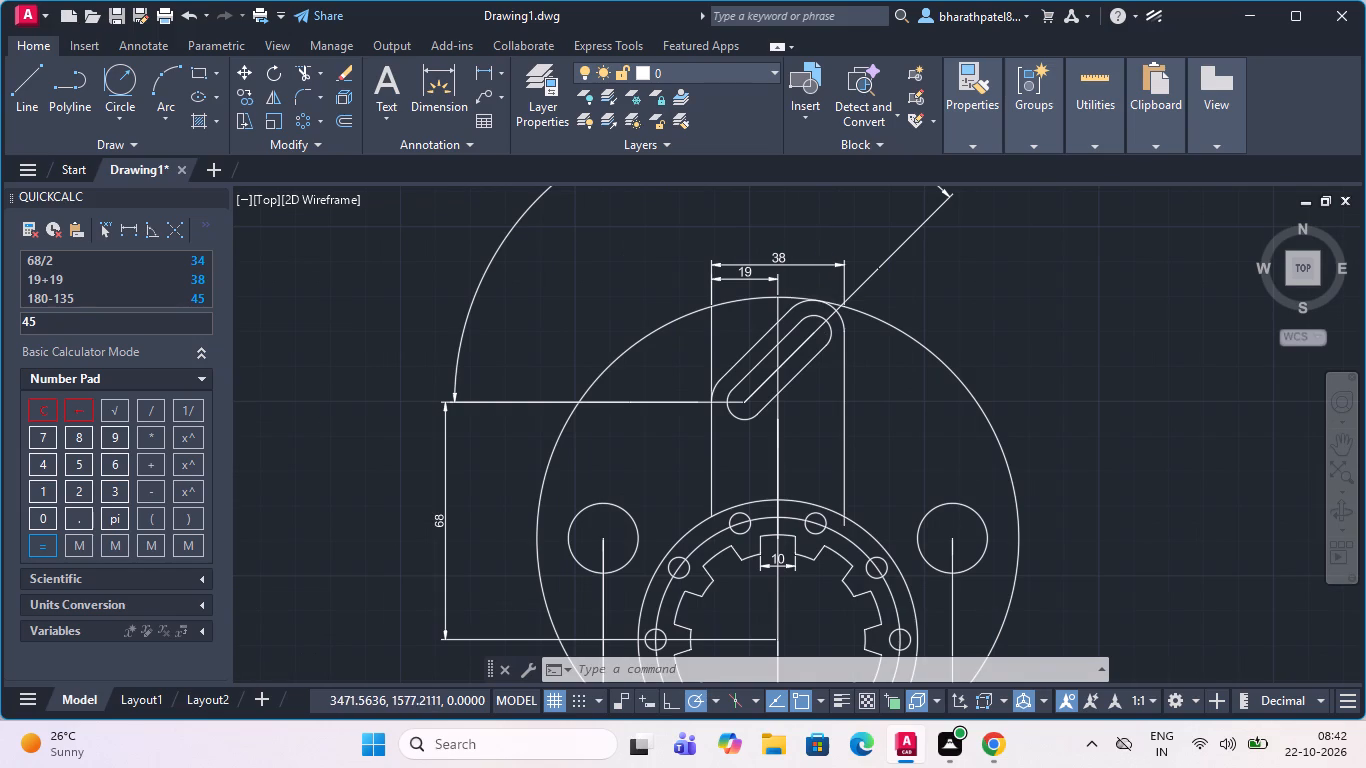
{"action": "scroll", "coordinate": [820, 452], "scroll_direction": "up", "scroll_amount": 3}
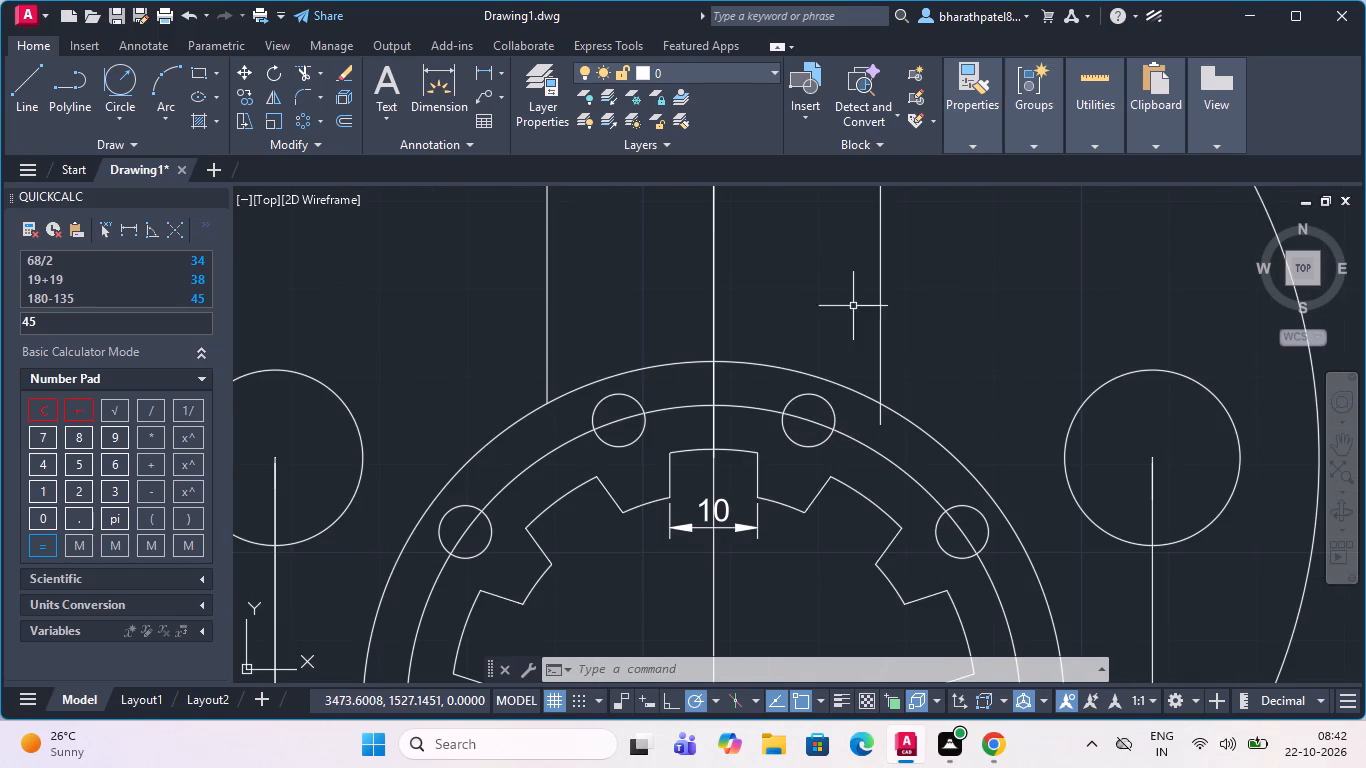
{"action": "left_click", "coordinate": [300, 69]}
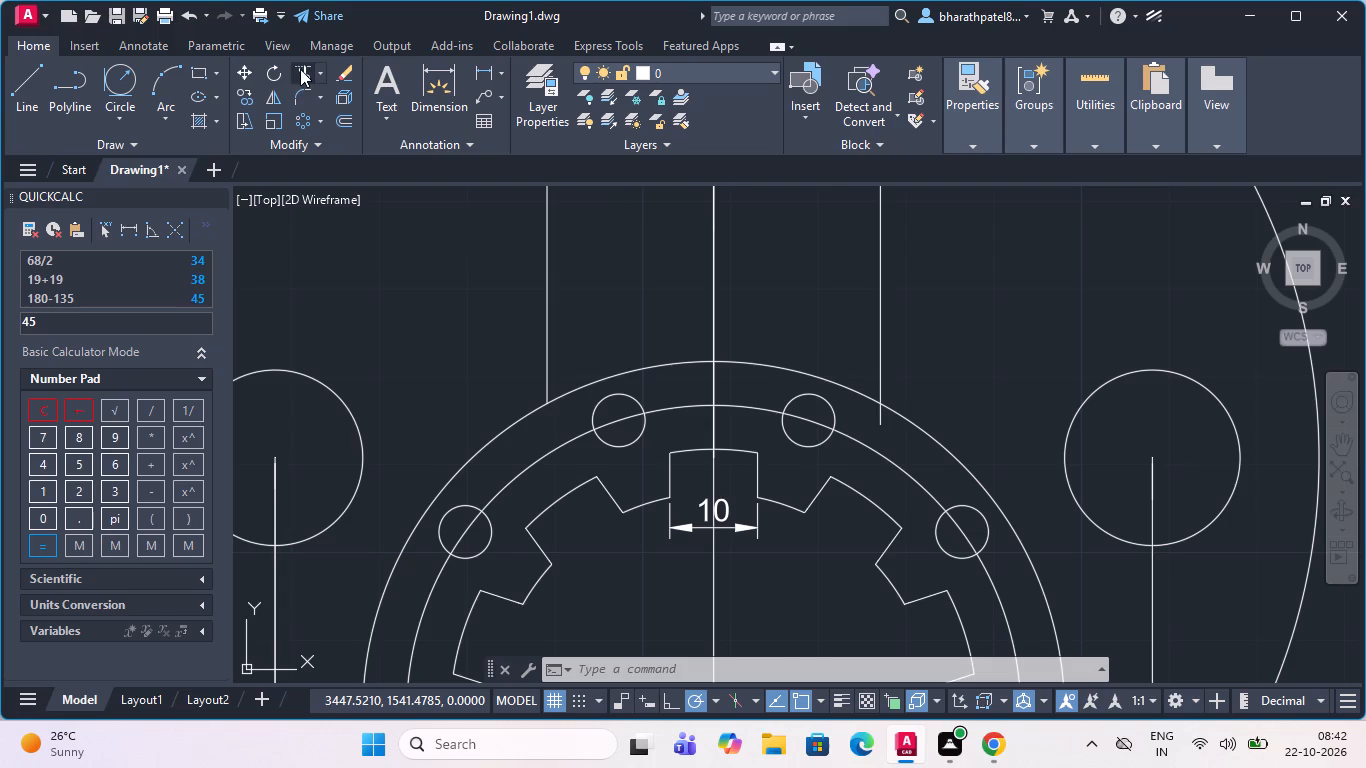
{"action": "left_click", "coordinate": [881, 414]}
{"action": "left_click", "coordinate": [845, 384]}
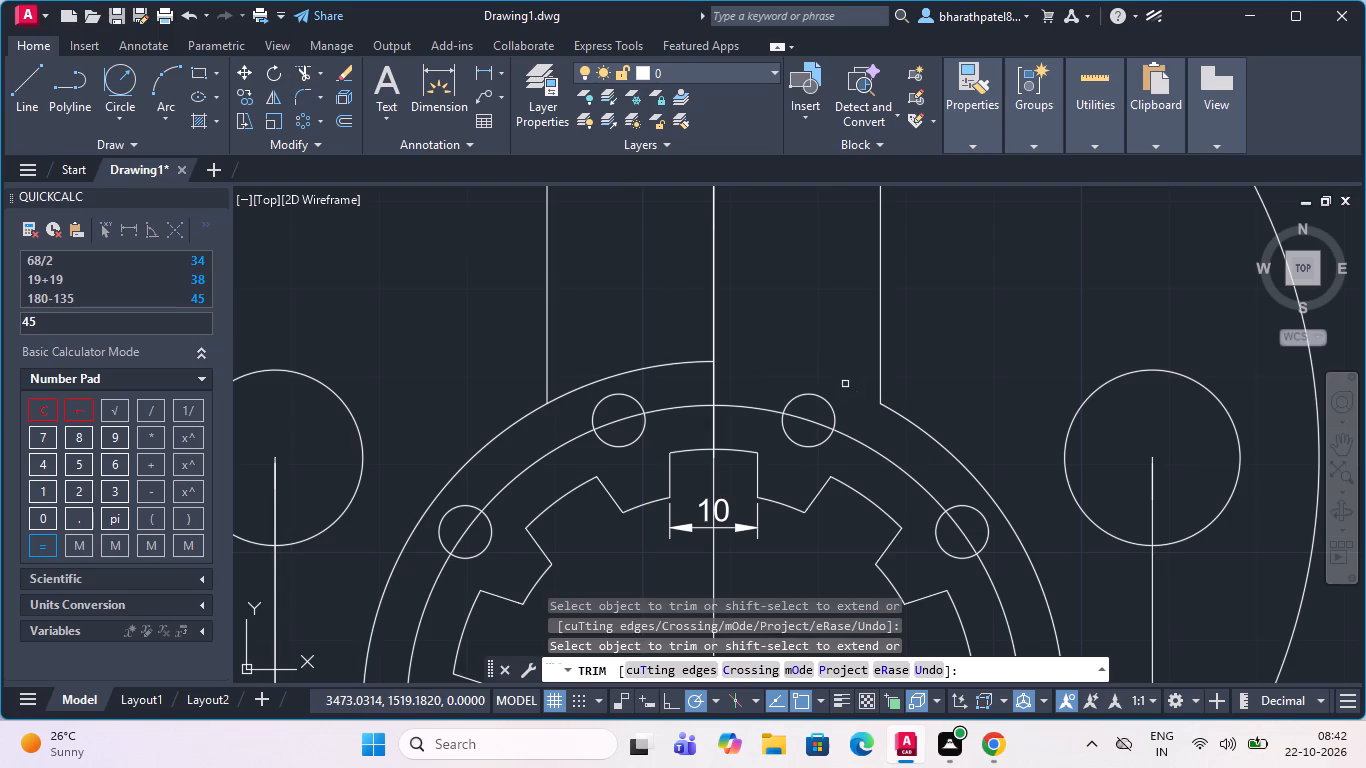
{"action": "left_click", "coordinate": [689, 364]}
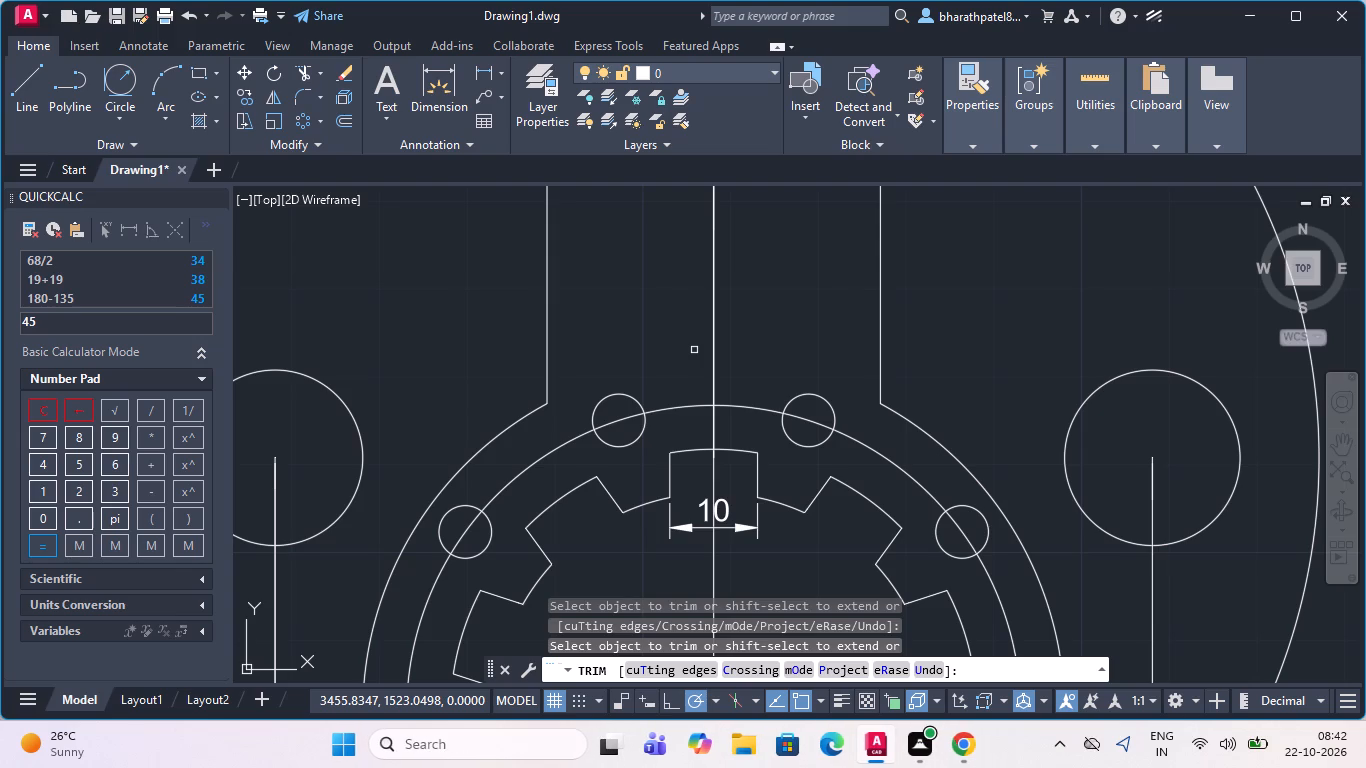
Fillet both junctions between the top feature's vertical sides and the outer bore circle with a radius of 20.
{"action": "left_click", "coordinate": [305, 94]}
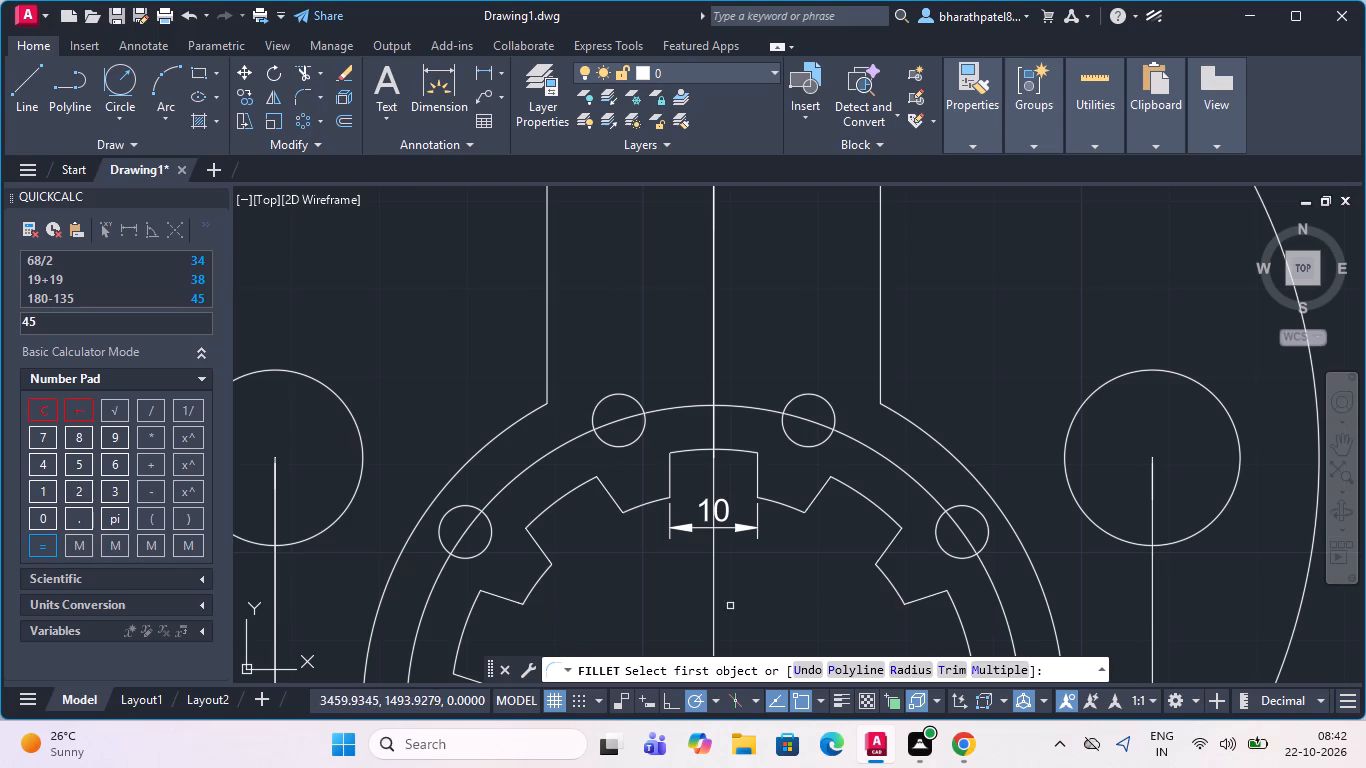
{"action": "left_click", "coordinate": [923, 666]}
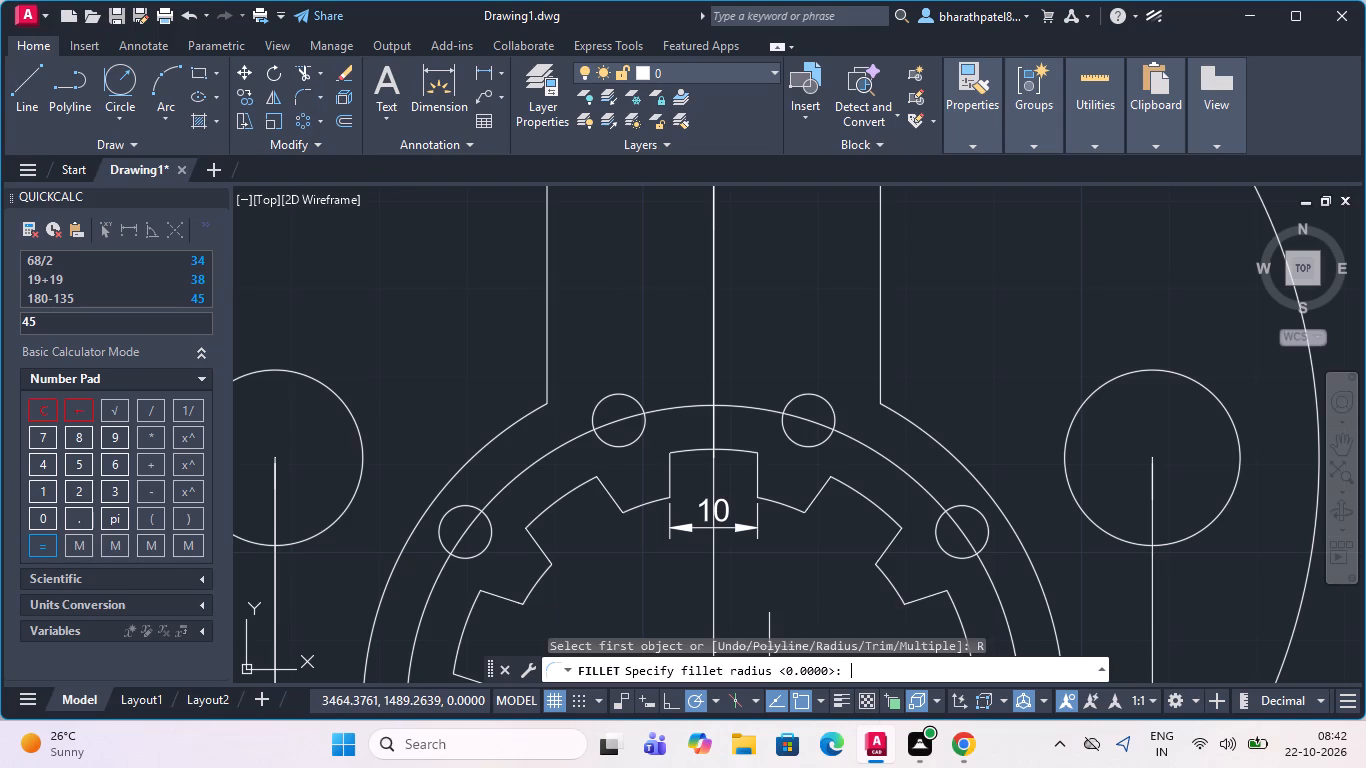
{"action": "key", "text": "2"}
{"action": "key", "text": "0"}
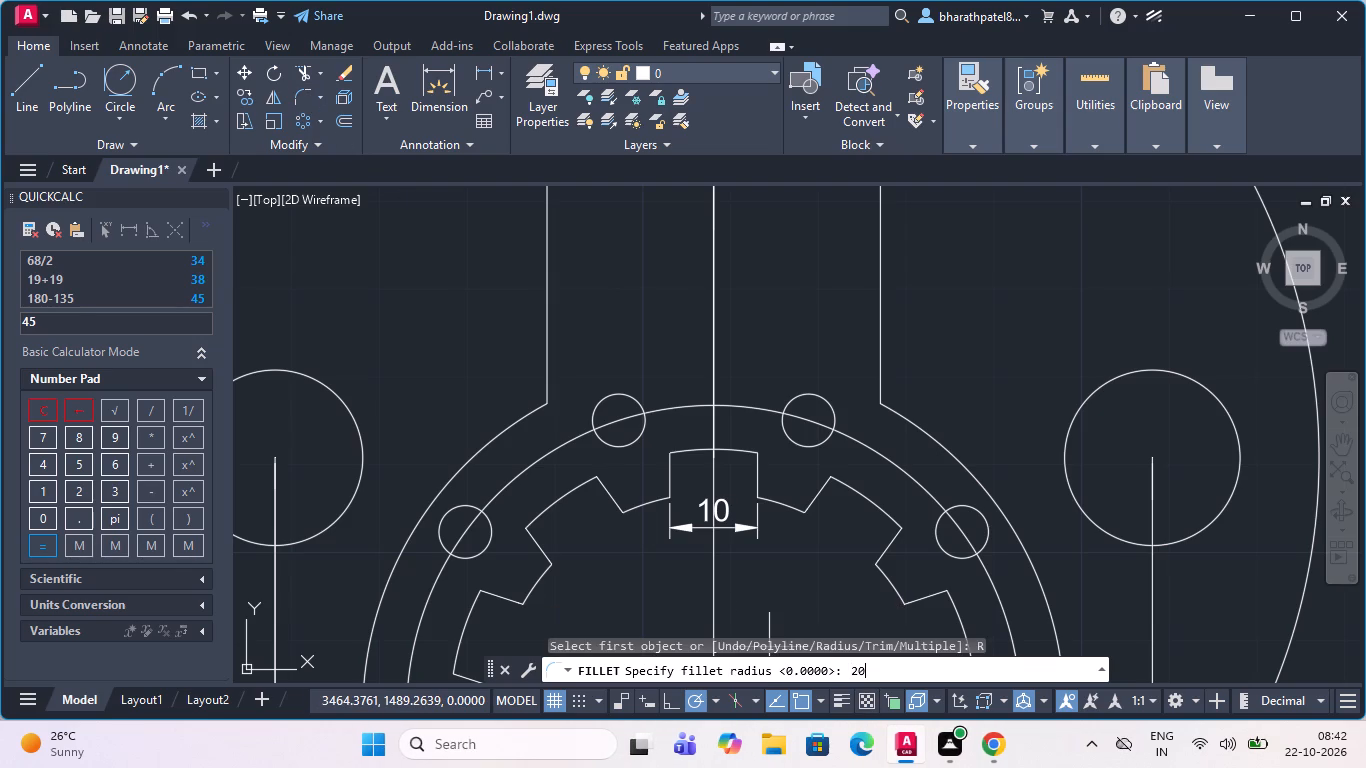
{"action": "key", "text": "Return"}
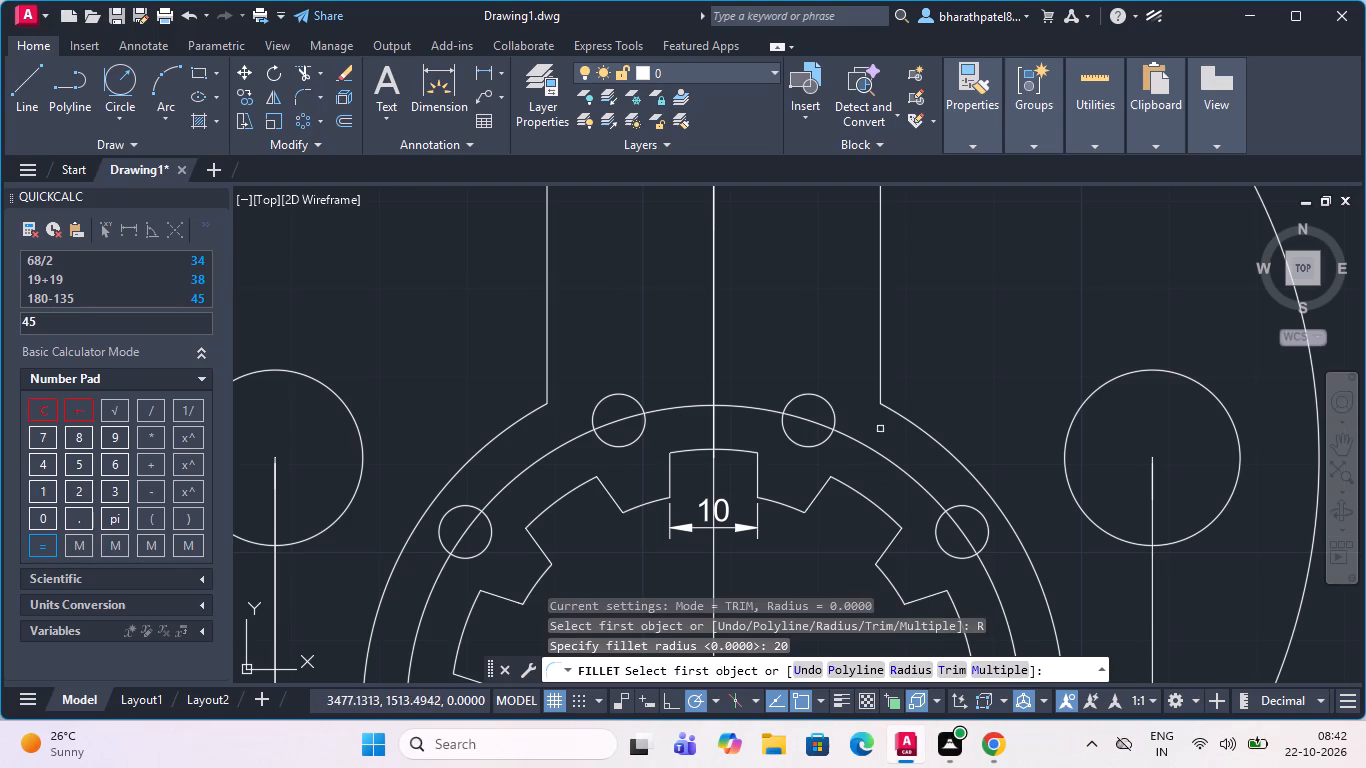
{"action": "left_click", "coordinate": [881, 371]}
{"action": "left_click", "coordinate": [909, 421]}
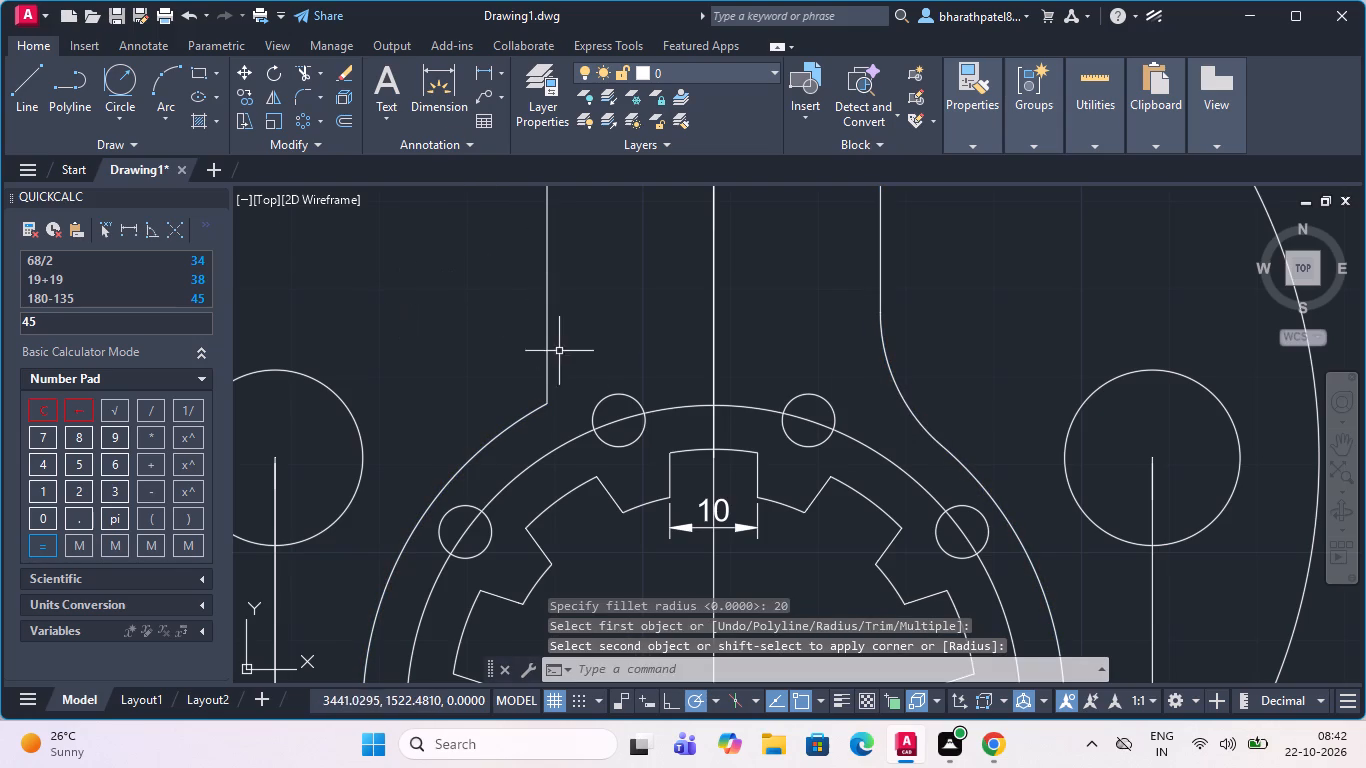
{"action": "key", "text": "space"}
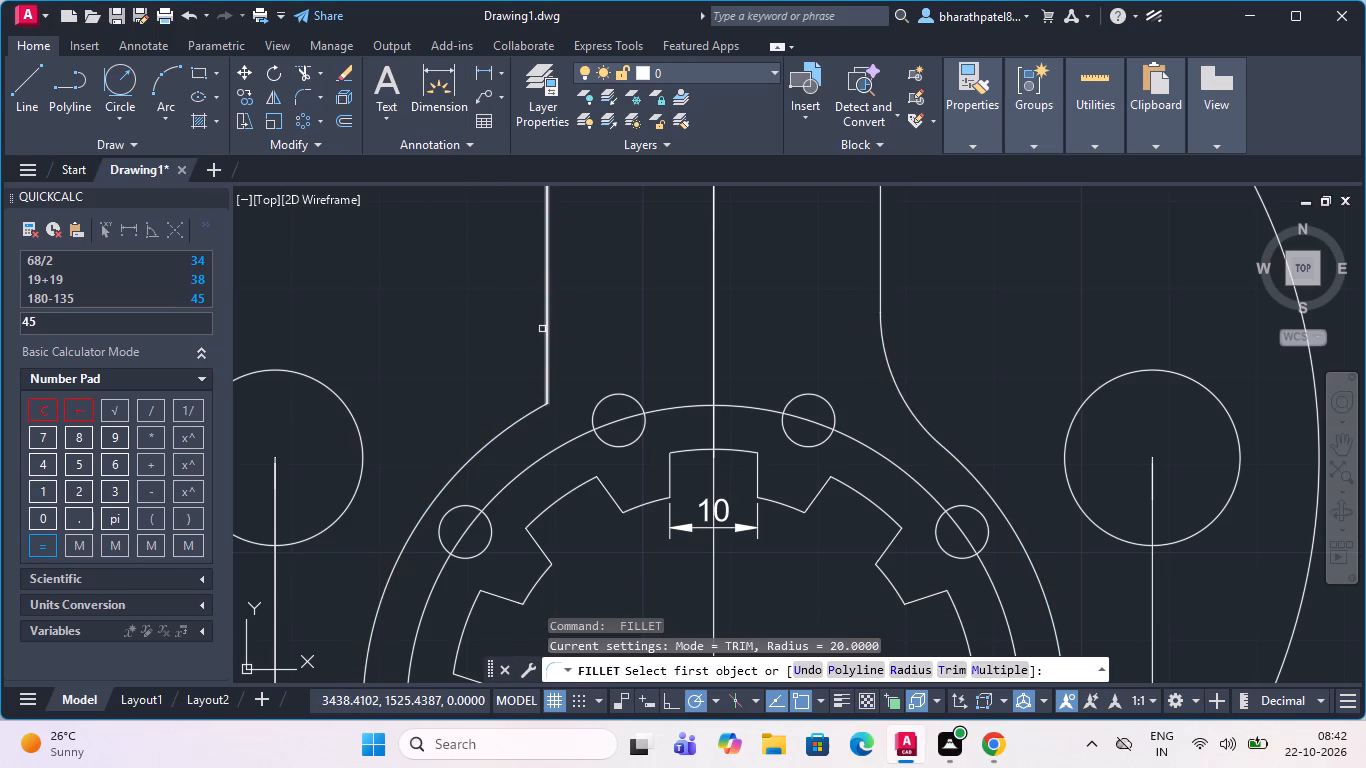
{"action": "left_click", "coordinate": [546, 328]}
{"action": "left_click", "coordinate": [518, 423]}
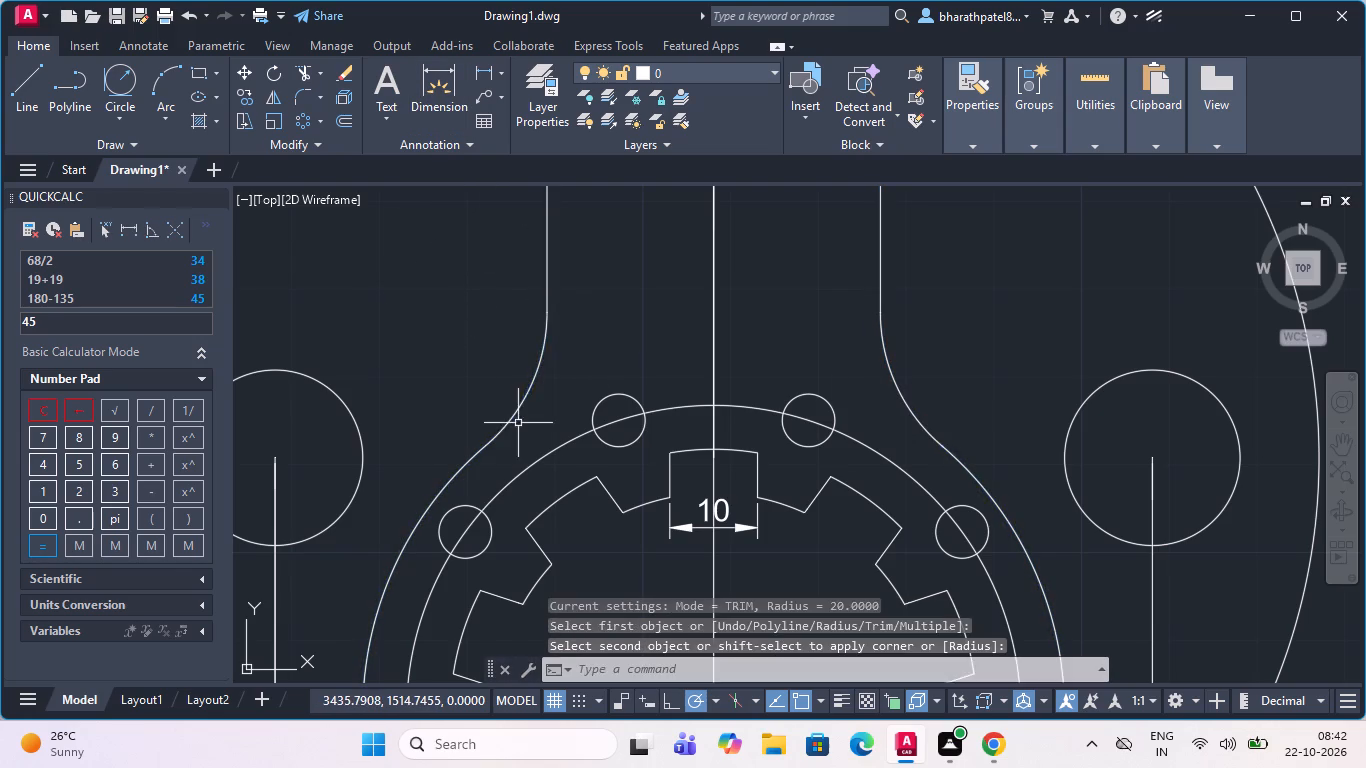
Add a horizontal linear dimension from the top bore slot's upper-left corner to the vertical centre line, placed above the hole-pattern circle.
{"action": "scroll", "coordinate": [580, 408], "scroll_direction": "down", "scroll_amount": 3}
{"action": "scroll", "coordinate": [498, 362], "scroll_direction": "up", "scroll_amount": 2}
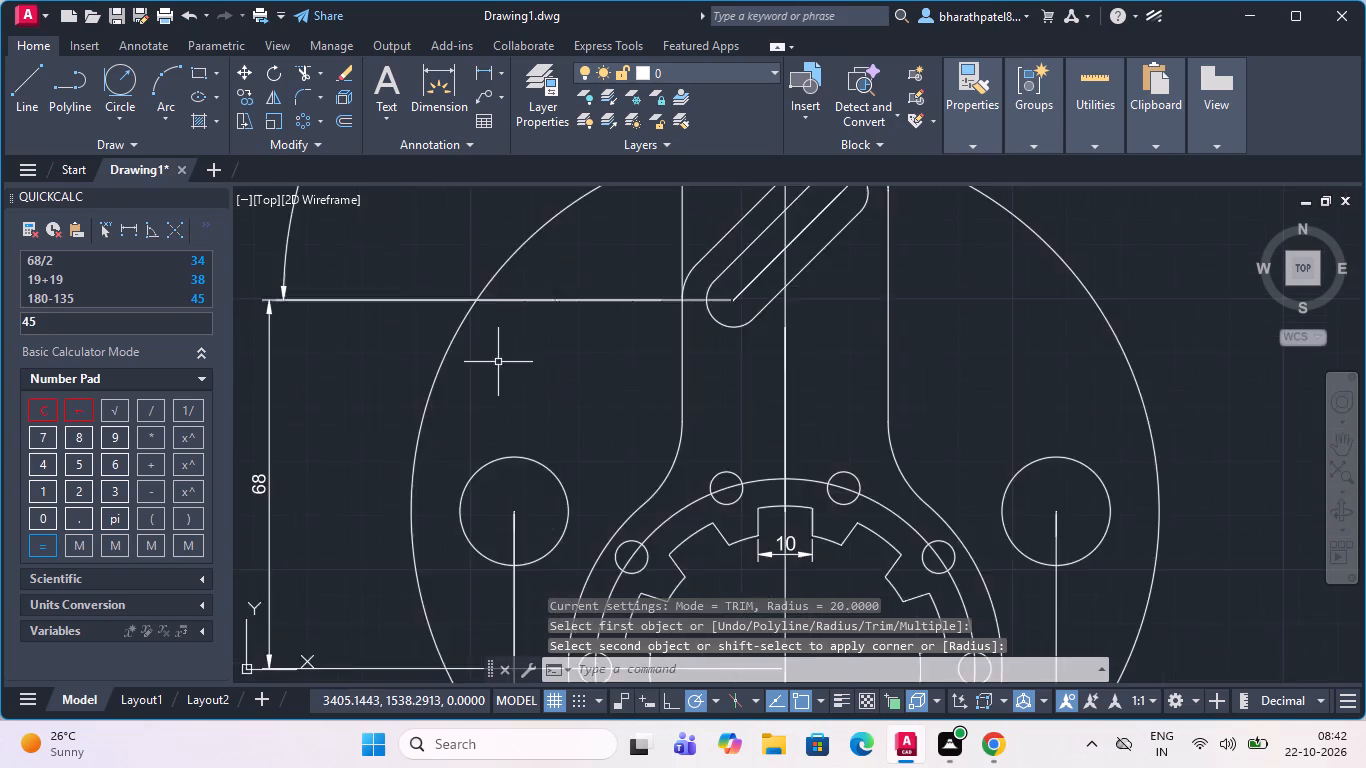
{"action": "scroll", "coordinate": [499, 361], "scroll_direction": "down", "scroll_amount": 2}
{"action": "scroll", "coordinate": [739, 366], "scroll_direction": "down", "scroll_amount": 1}
{"action": "scroll", "coordinate": [617, 329], "scroll_direction": "up", "scroll_amount": 2}
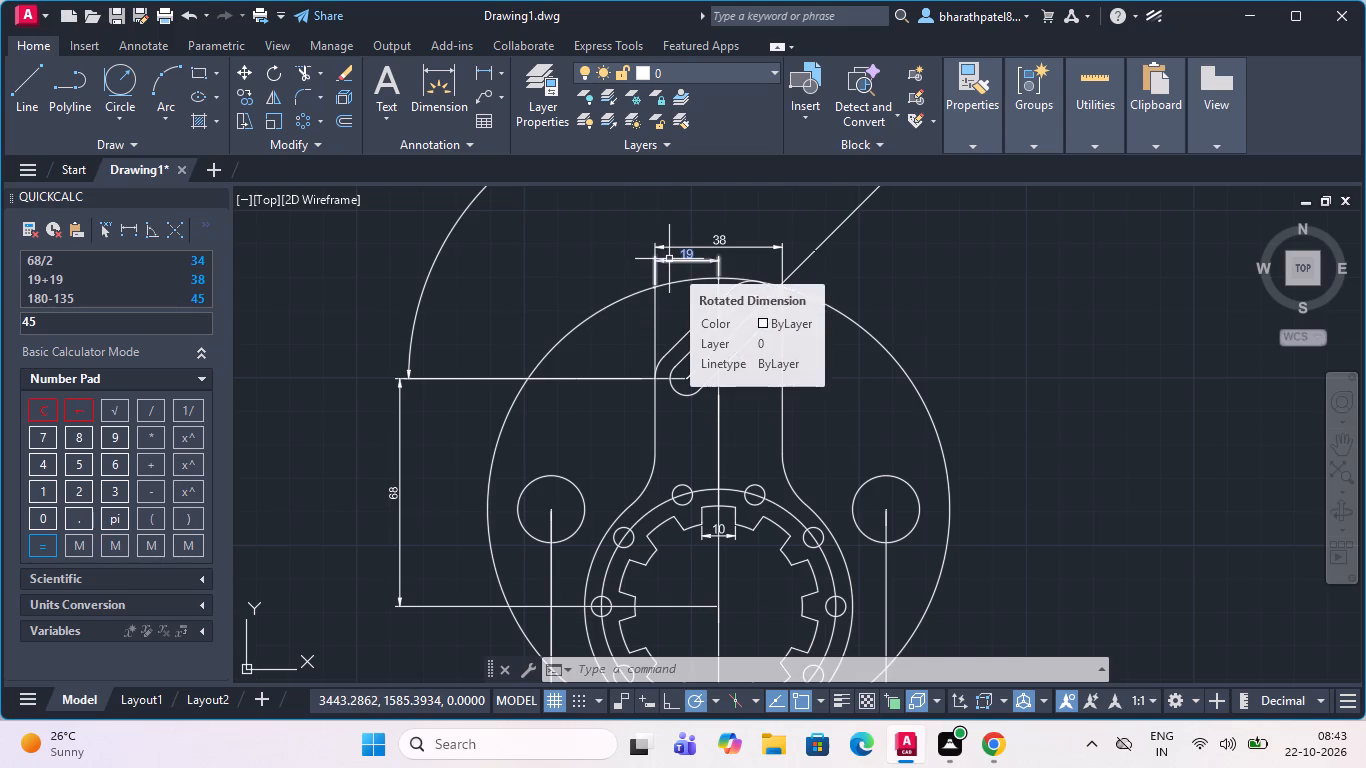
{"action": "scroll", "coordinate": [699, 501], "scroll_direction": "up", "scroll_amount": 2}
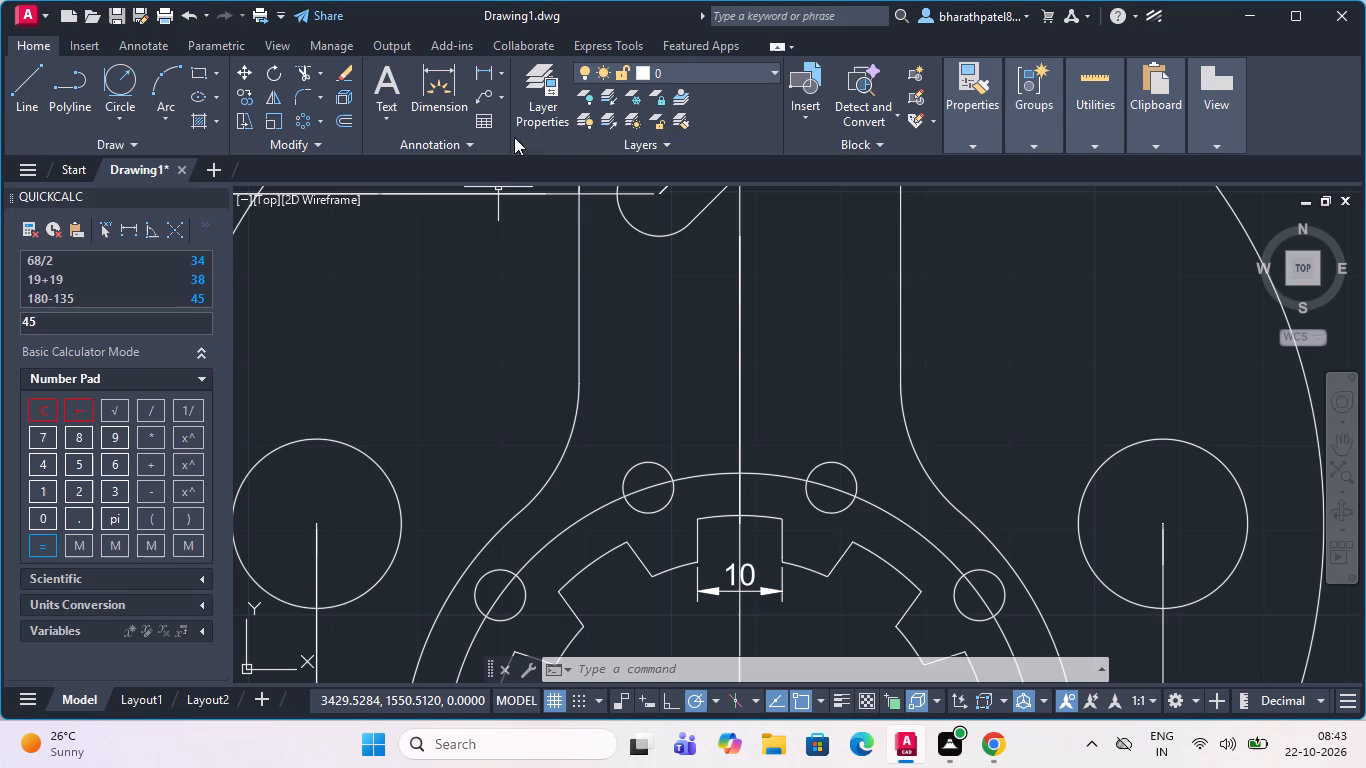
{"action": "left_click", "coordinate": [486, 67]}
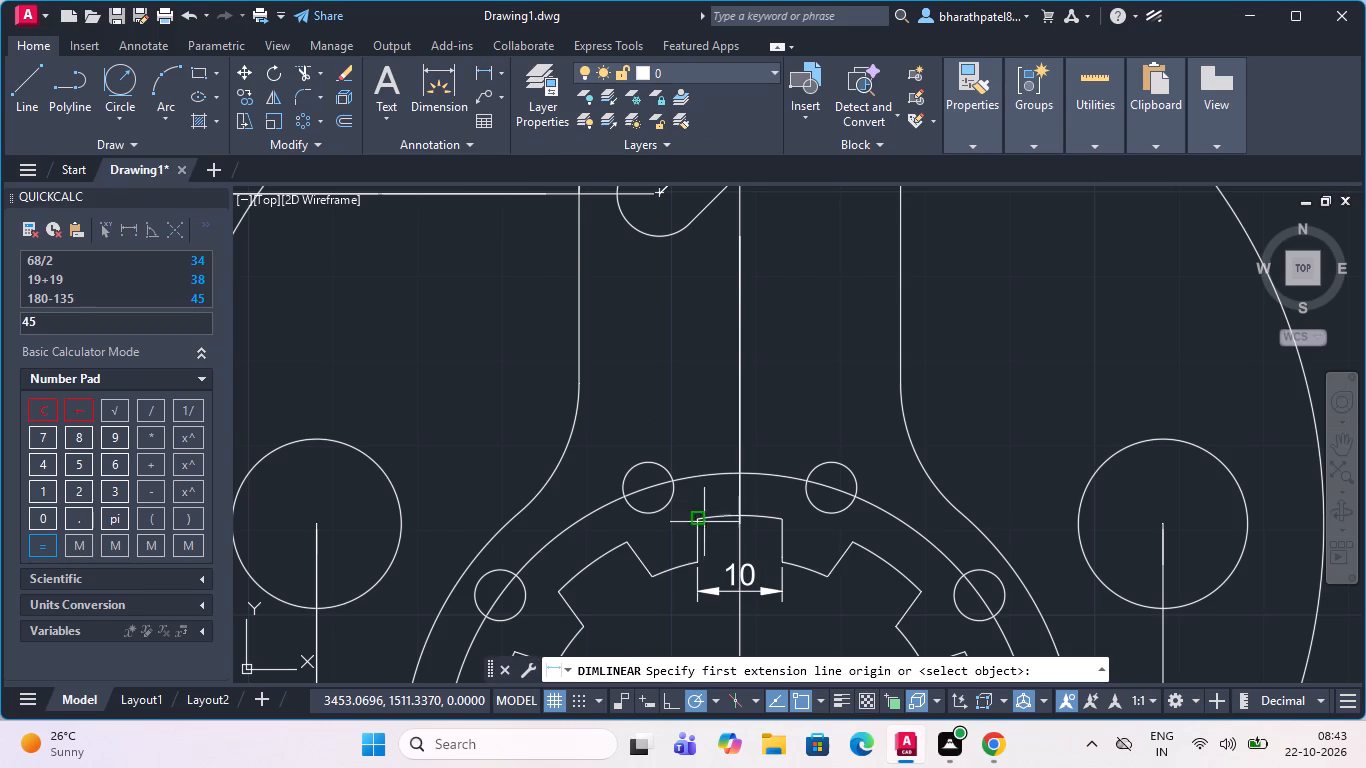
{"action": "scroll", "coordinate": [703, 514], "scroll_direction": "up", "scroll_amount": 4}
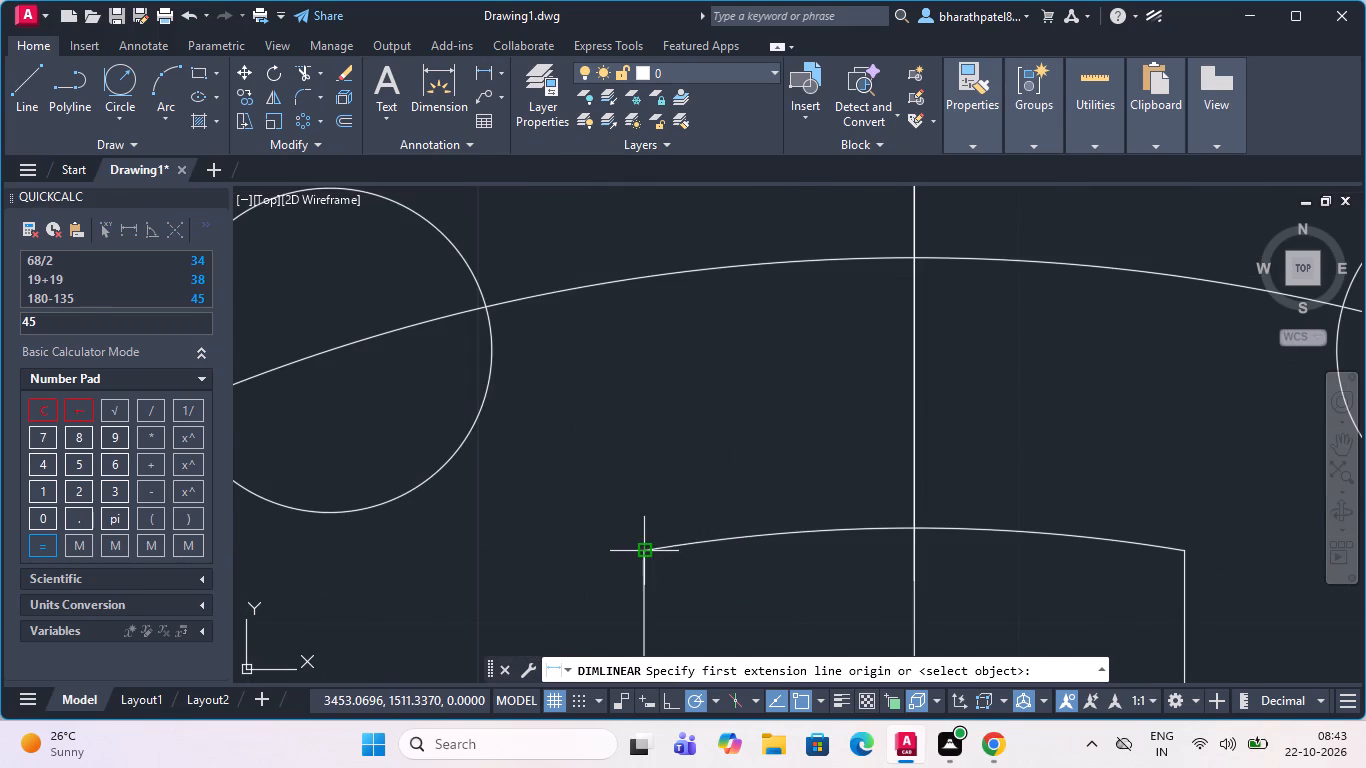
{"action": "left_click", "coordinate": [641, 550]}
{"action": "left_click", "coordinate": [908, 531]}
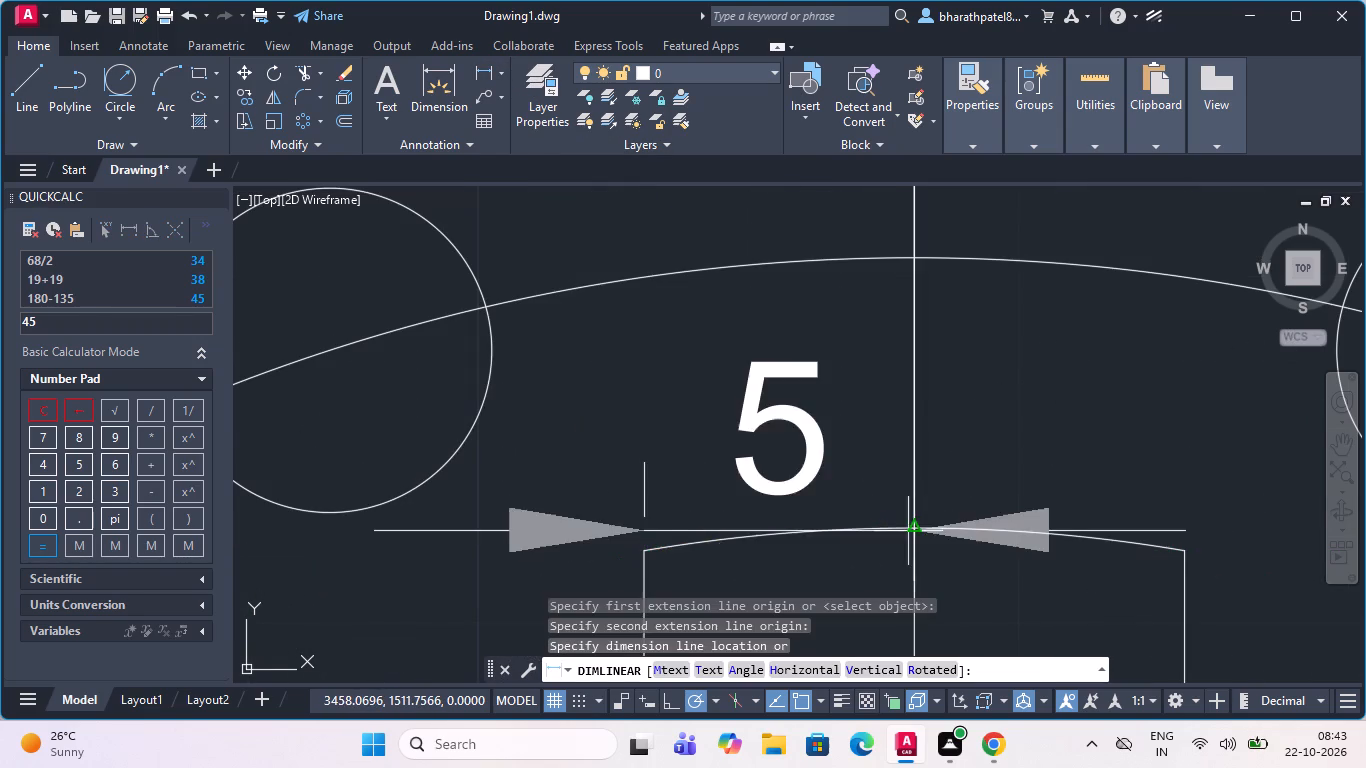
{"action": "scroll", "coordinate": [907, 531], "scroll_direction": "down", "scroll_amount": 1}
{"action": "left_click", "coordinate": [894, 297]}
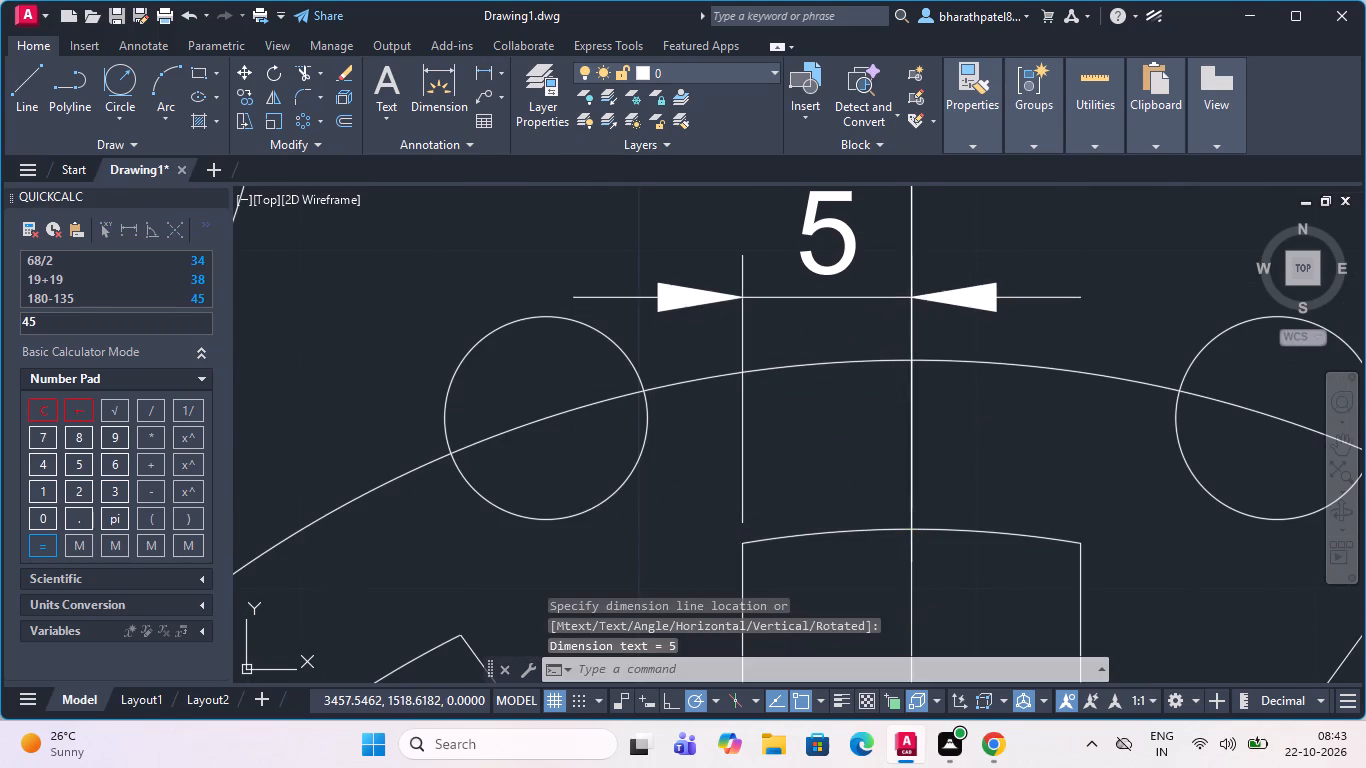
{"action": "scroll", "coordinate": [919, 290], "scroll_direction": "down", "scroll_amount": 2}
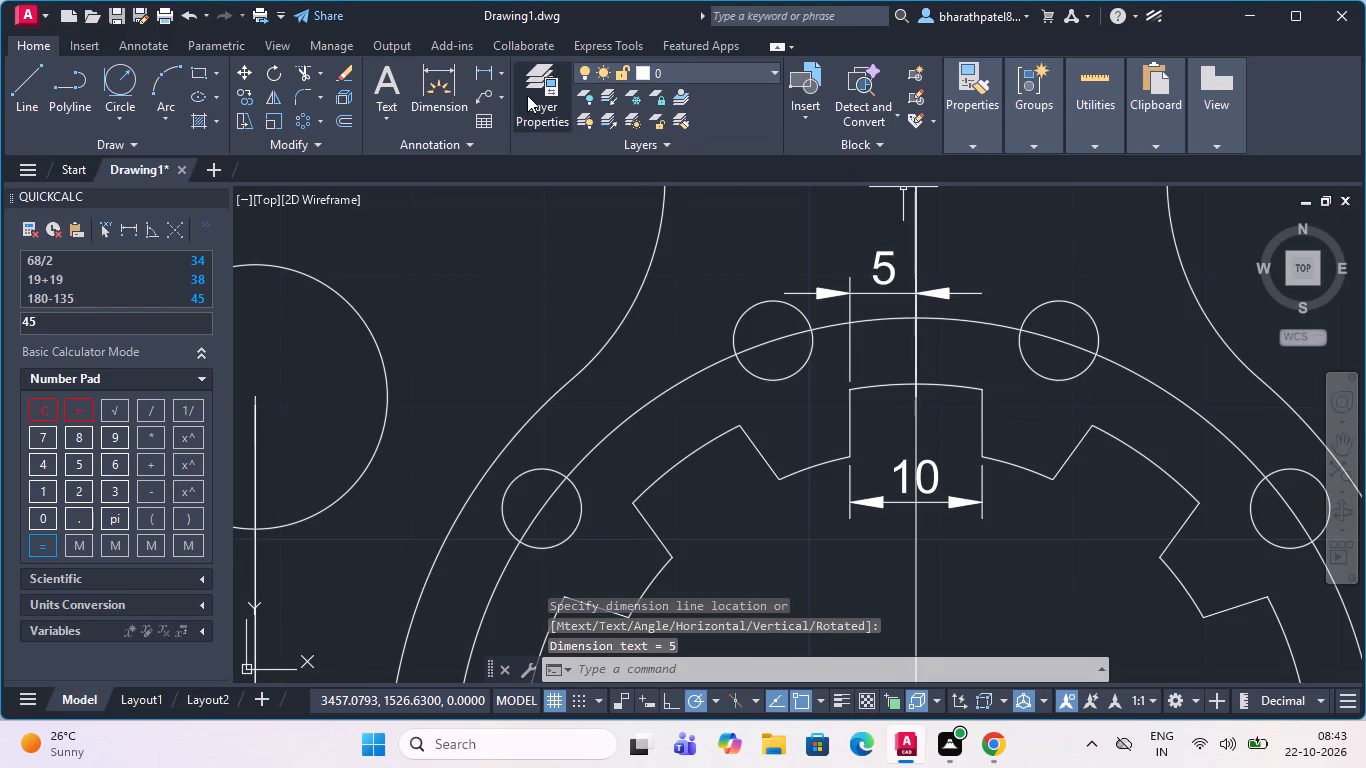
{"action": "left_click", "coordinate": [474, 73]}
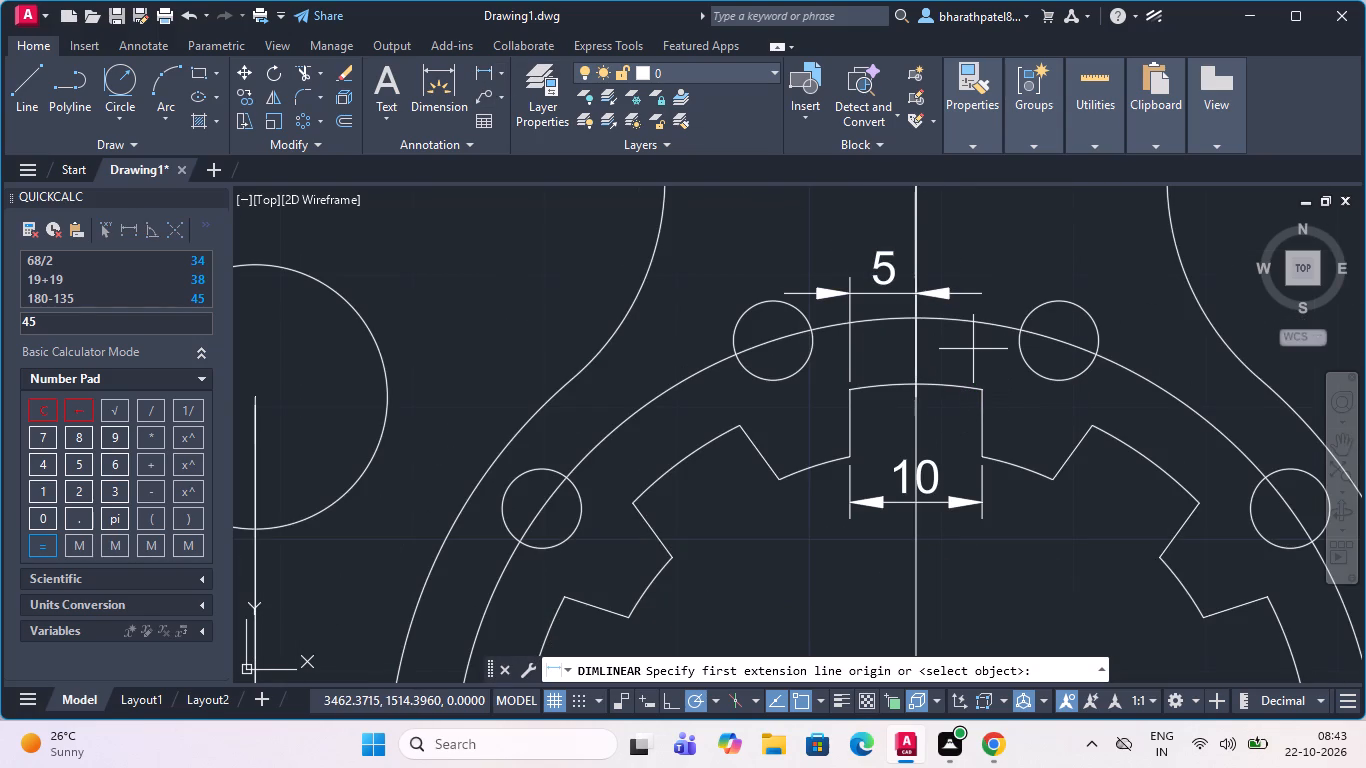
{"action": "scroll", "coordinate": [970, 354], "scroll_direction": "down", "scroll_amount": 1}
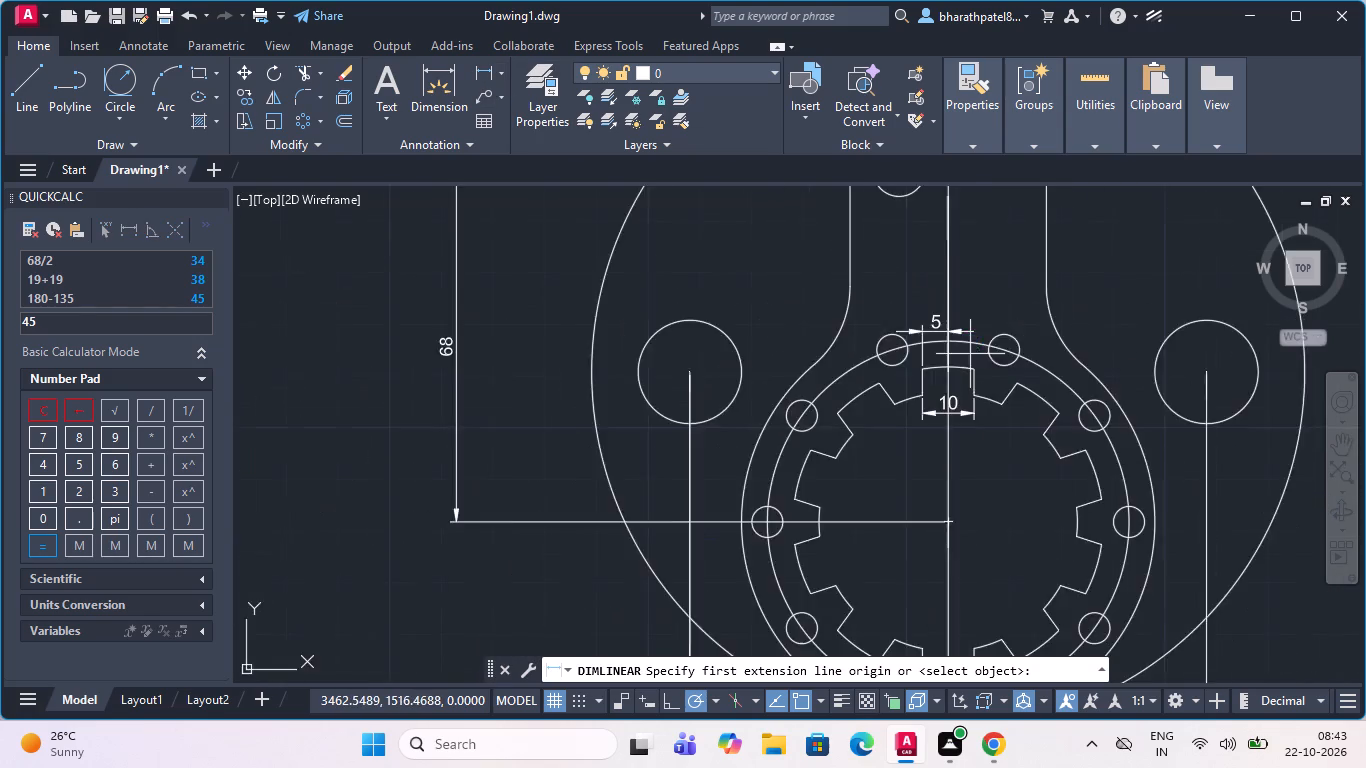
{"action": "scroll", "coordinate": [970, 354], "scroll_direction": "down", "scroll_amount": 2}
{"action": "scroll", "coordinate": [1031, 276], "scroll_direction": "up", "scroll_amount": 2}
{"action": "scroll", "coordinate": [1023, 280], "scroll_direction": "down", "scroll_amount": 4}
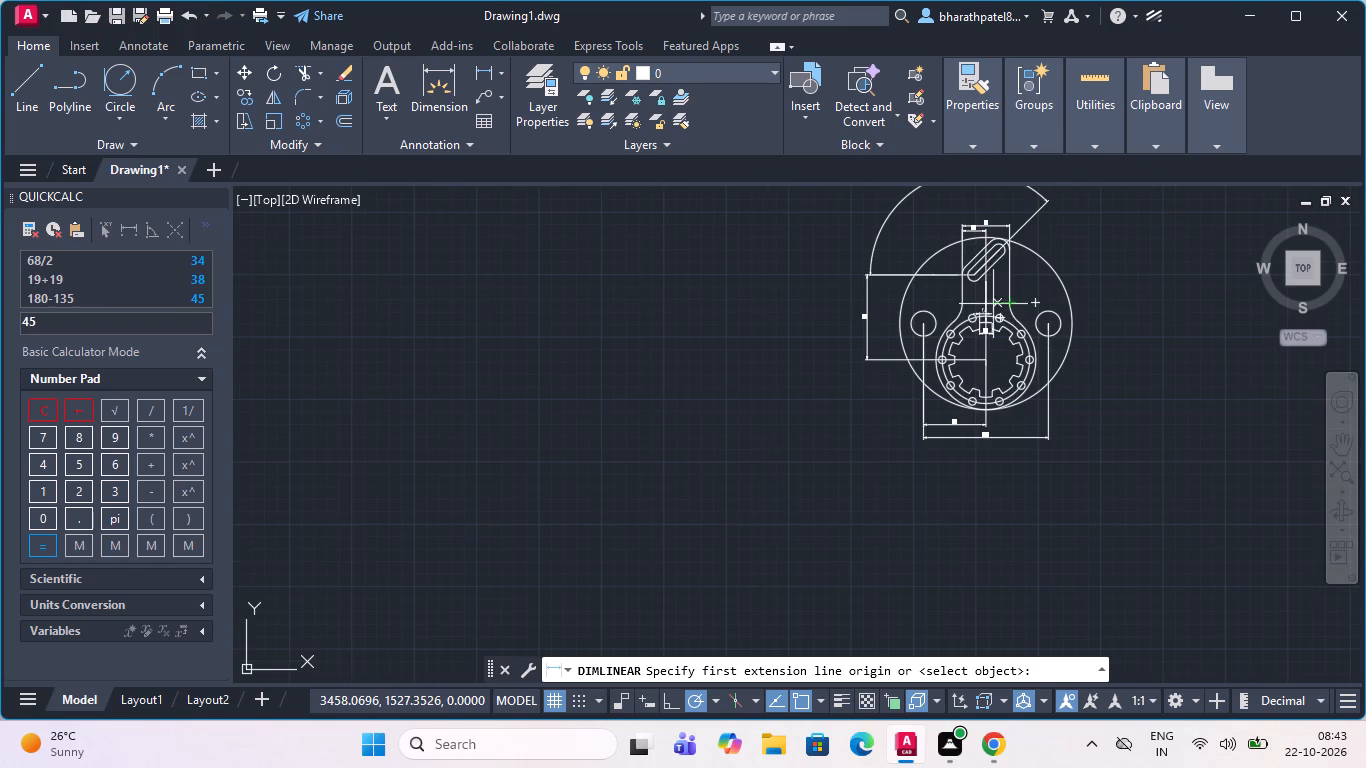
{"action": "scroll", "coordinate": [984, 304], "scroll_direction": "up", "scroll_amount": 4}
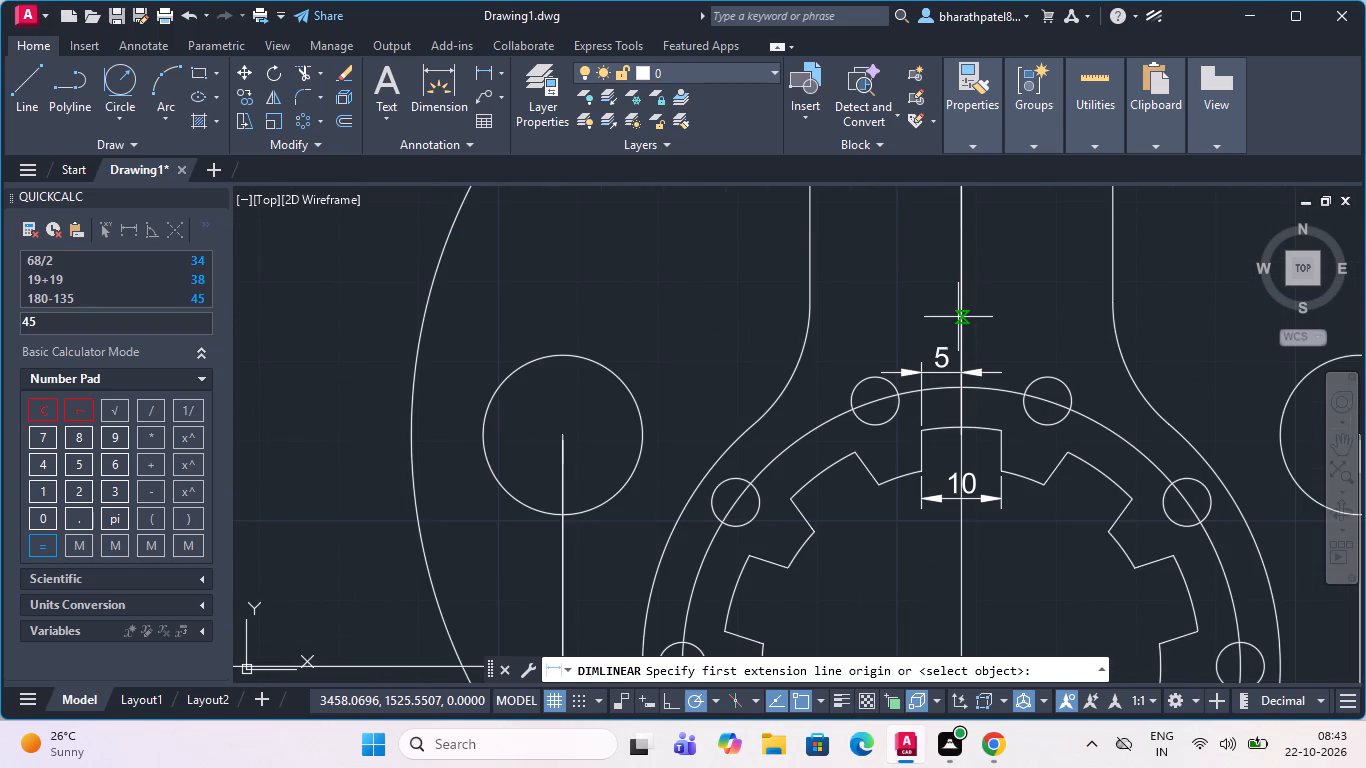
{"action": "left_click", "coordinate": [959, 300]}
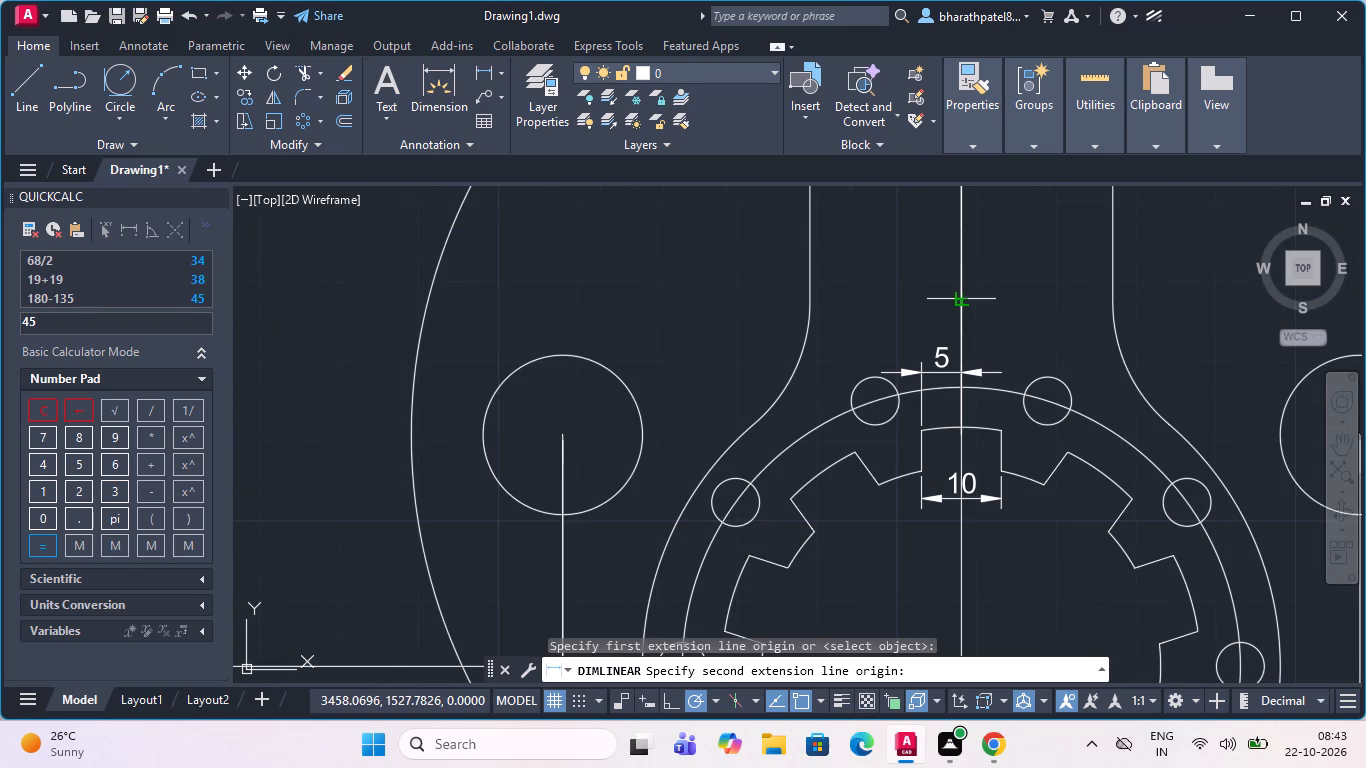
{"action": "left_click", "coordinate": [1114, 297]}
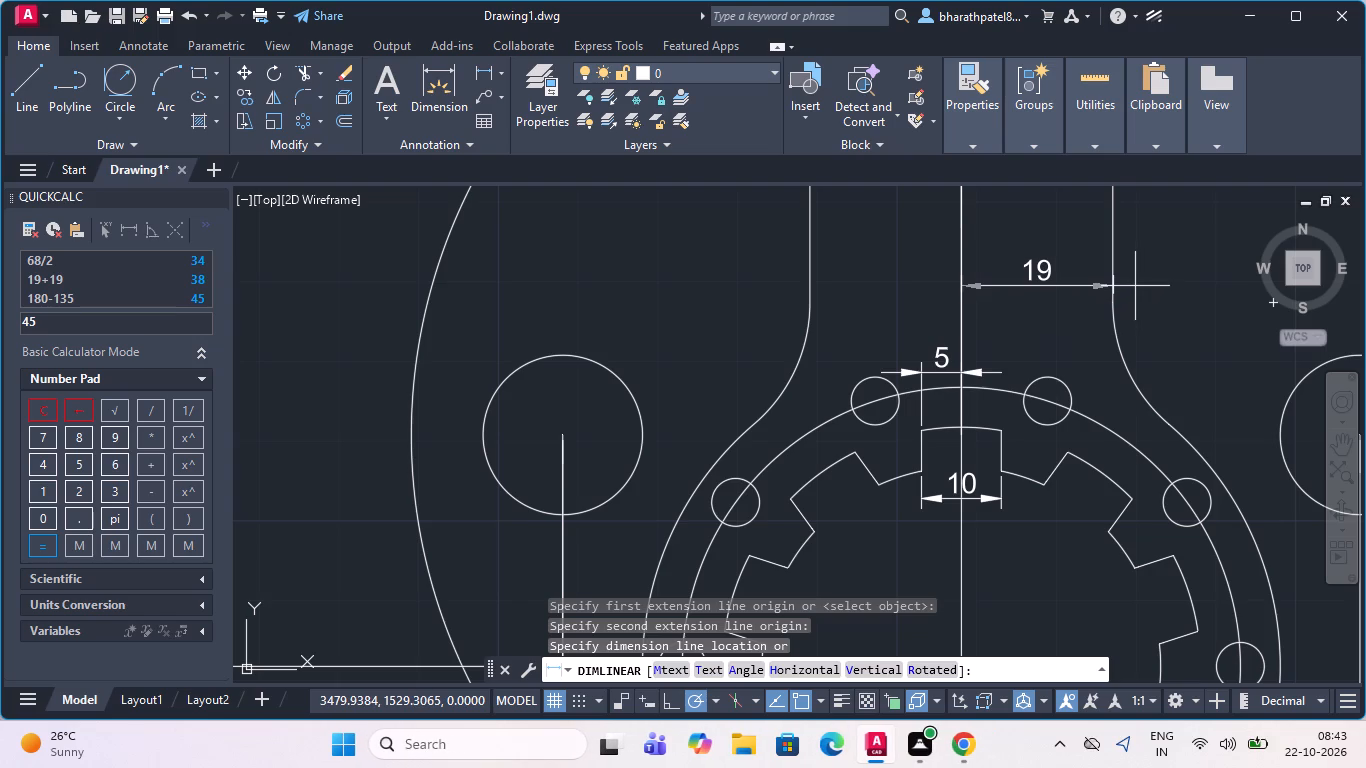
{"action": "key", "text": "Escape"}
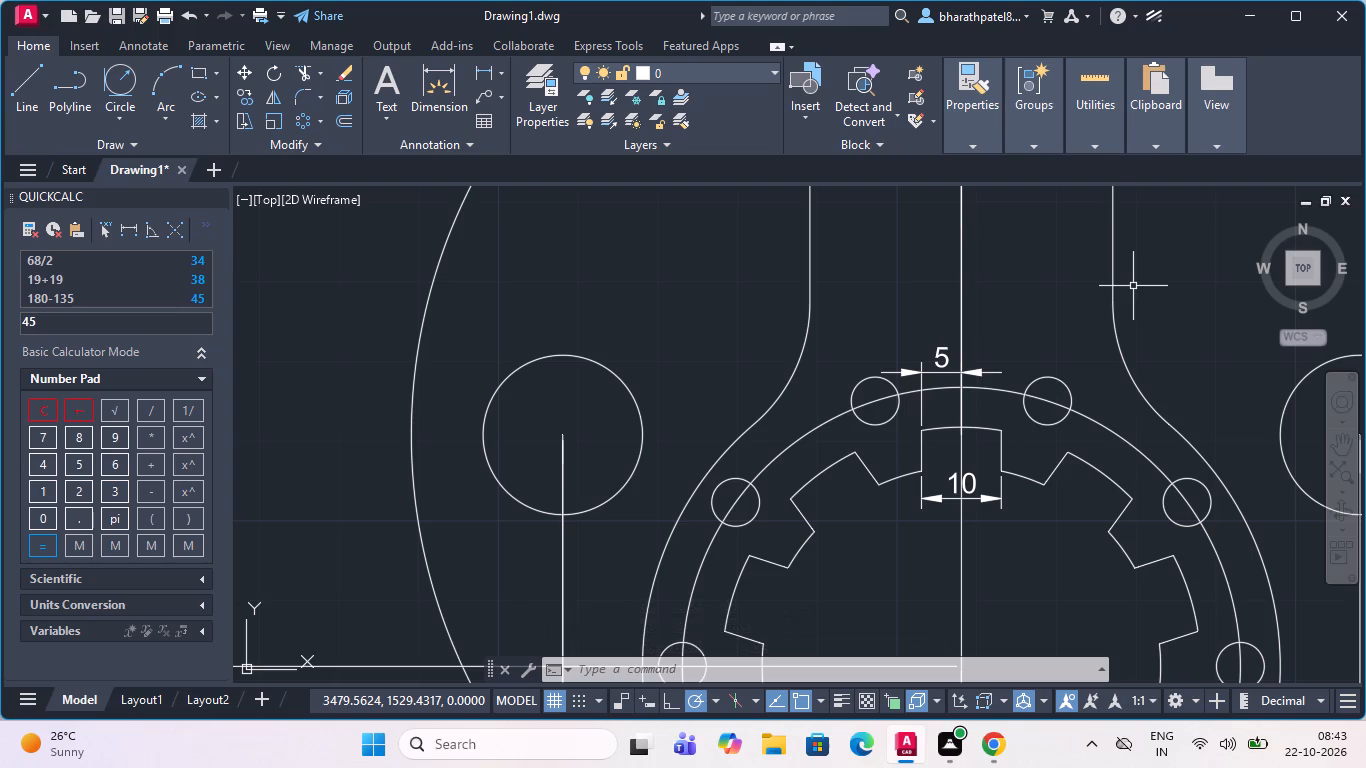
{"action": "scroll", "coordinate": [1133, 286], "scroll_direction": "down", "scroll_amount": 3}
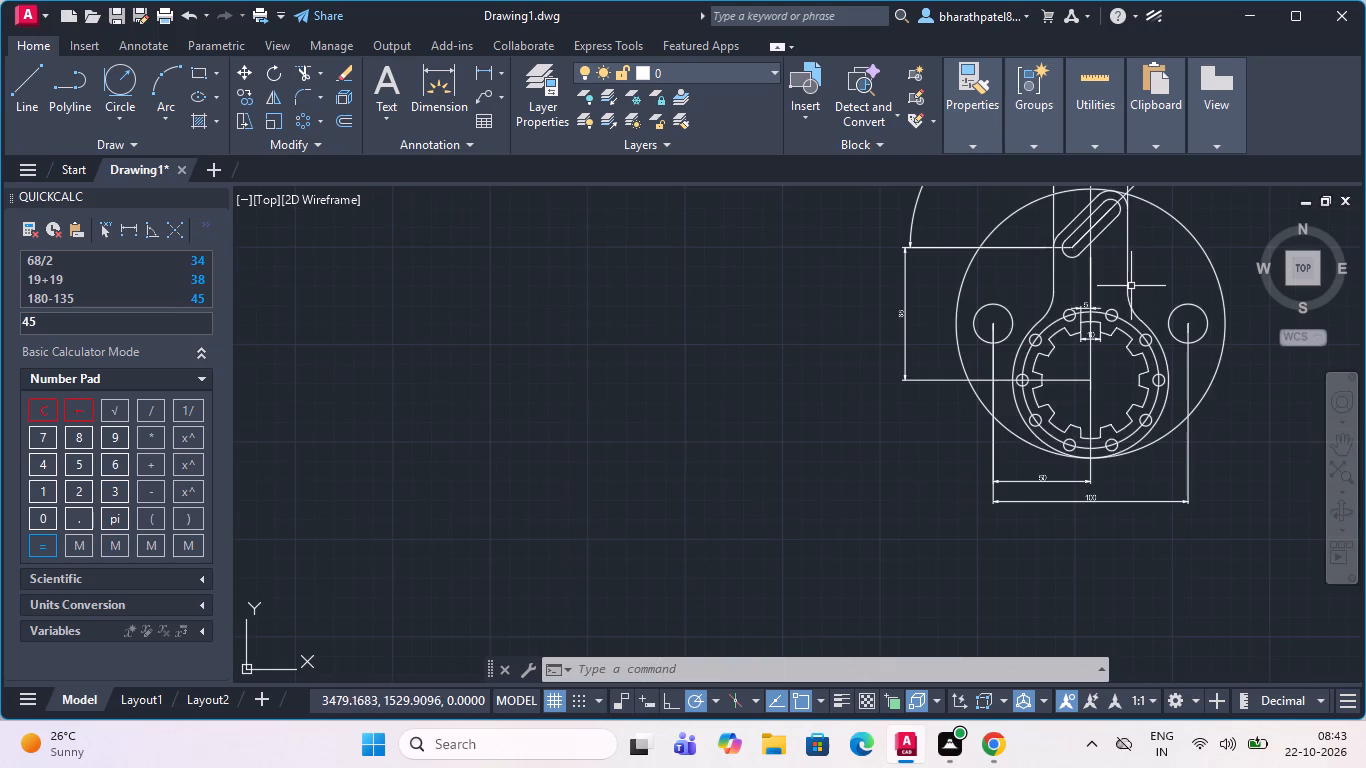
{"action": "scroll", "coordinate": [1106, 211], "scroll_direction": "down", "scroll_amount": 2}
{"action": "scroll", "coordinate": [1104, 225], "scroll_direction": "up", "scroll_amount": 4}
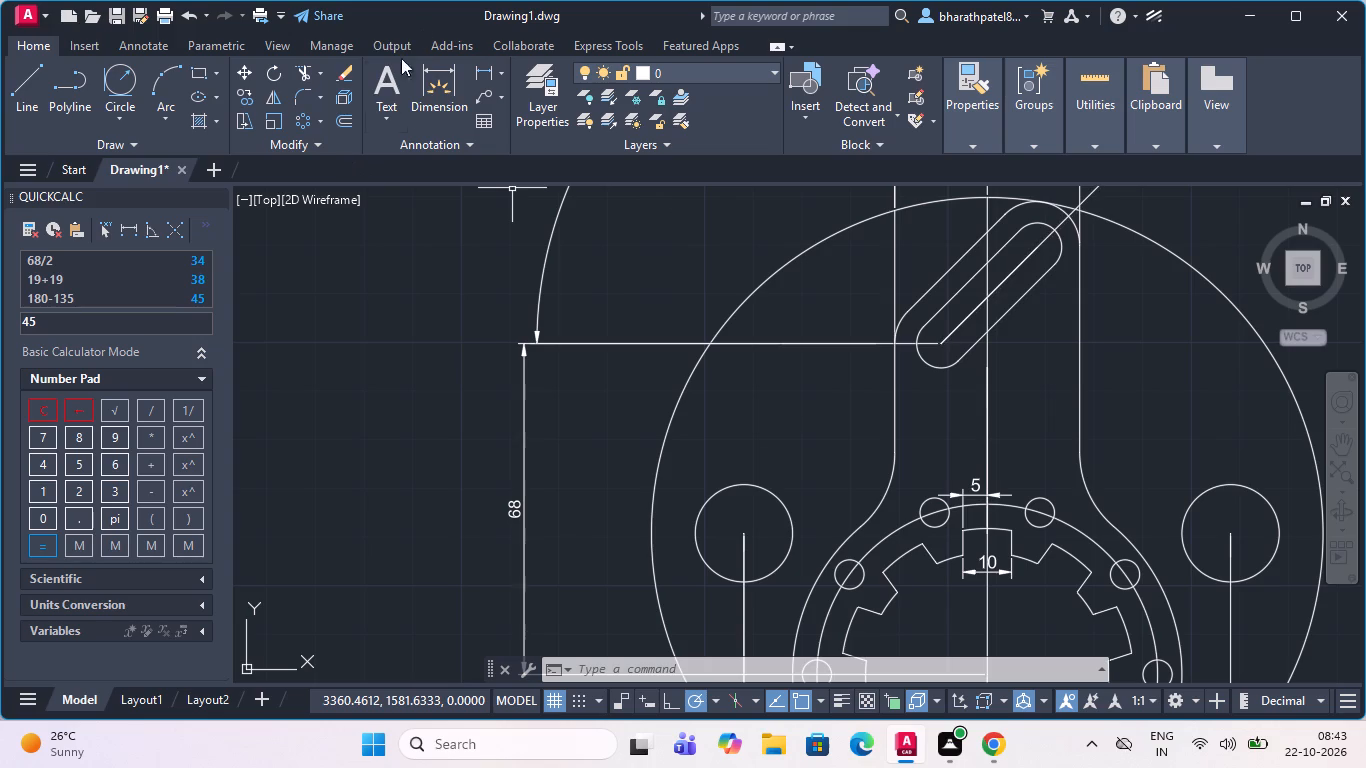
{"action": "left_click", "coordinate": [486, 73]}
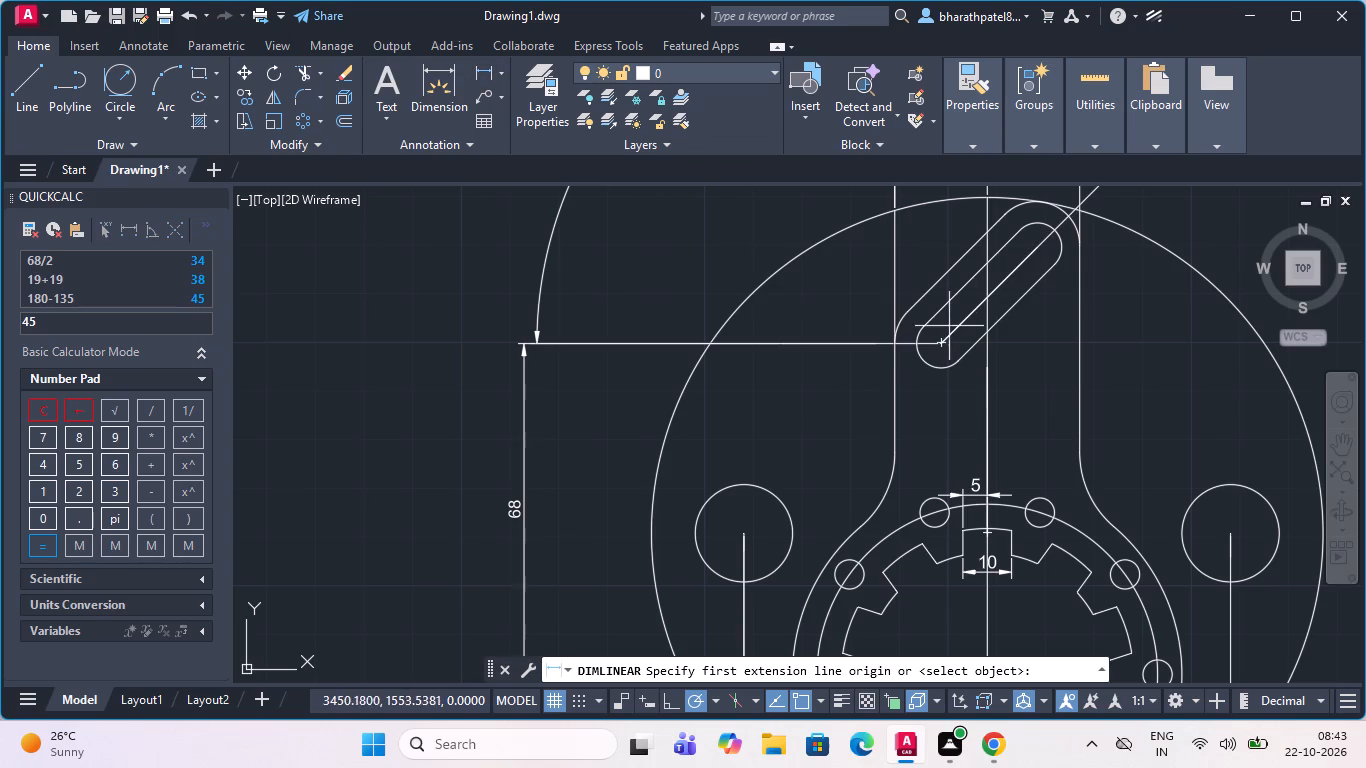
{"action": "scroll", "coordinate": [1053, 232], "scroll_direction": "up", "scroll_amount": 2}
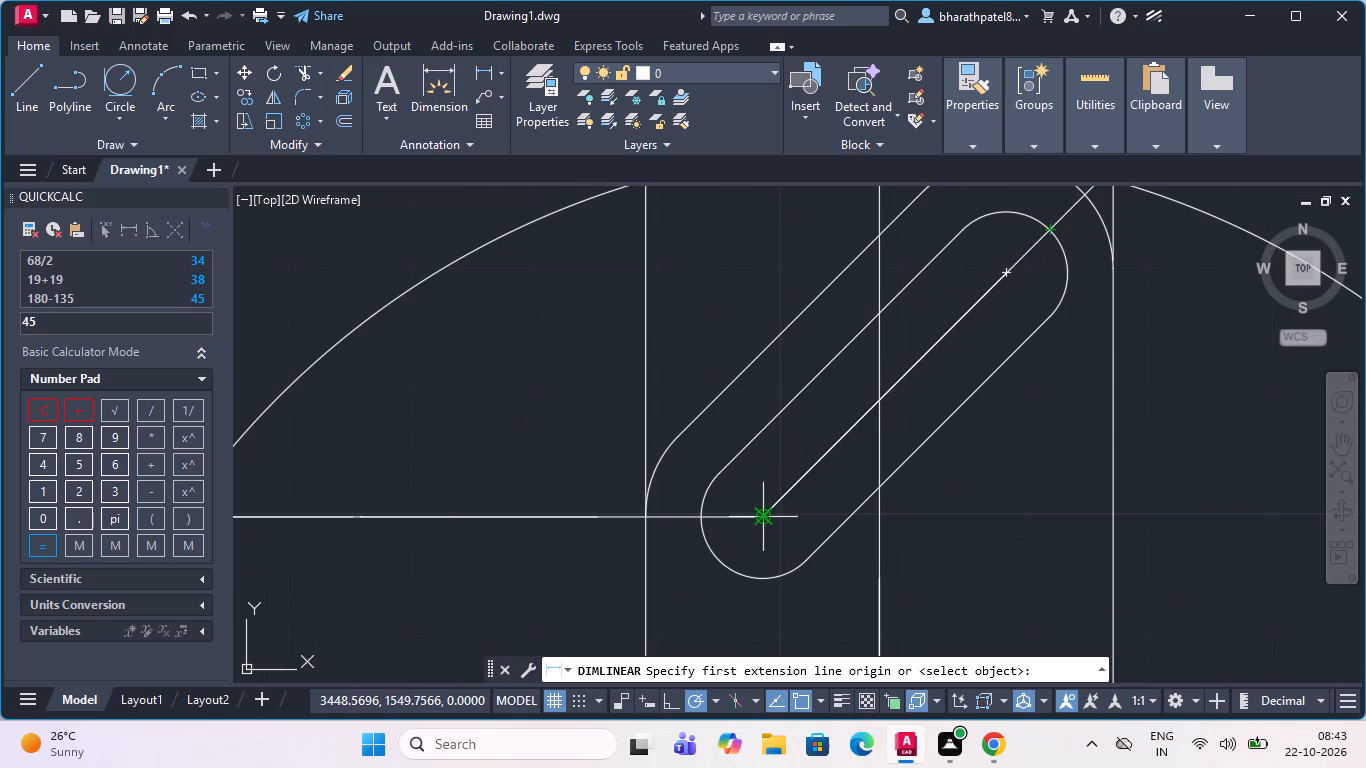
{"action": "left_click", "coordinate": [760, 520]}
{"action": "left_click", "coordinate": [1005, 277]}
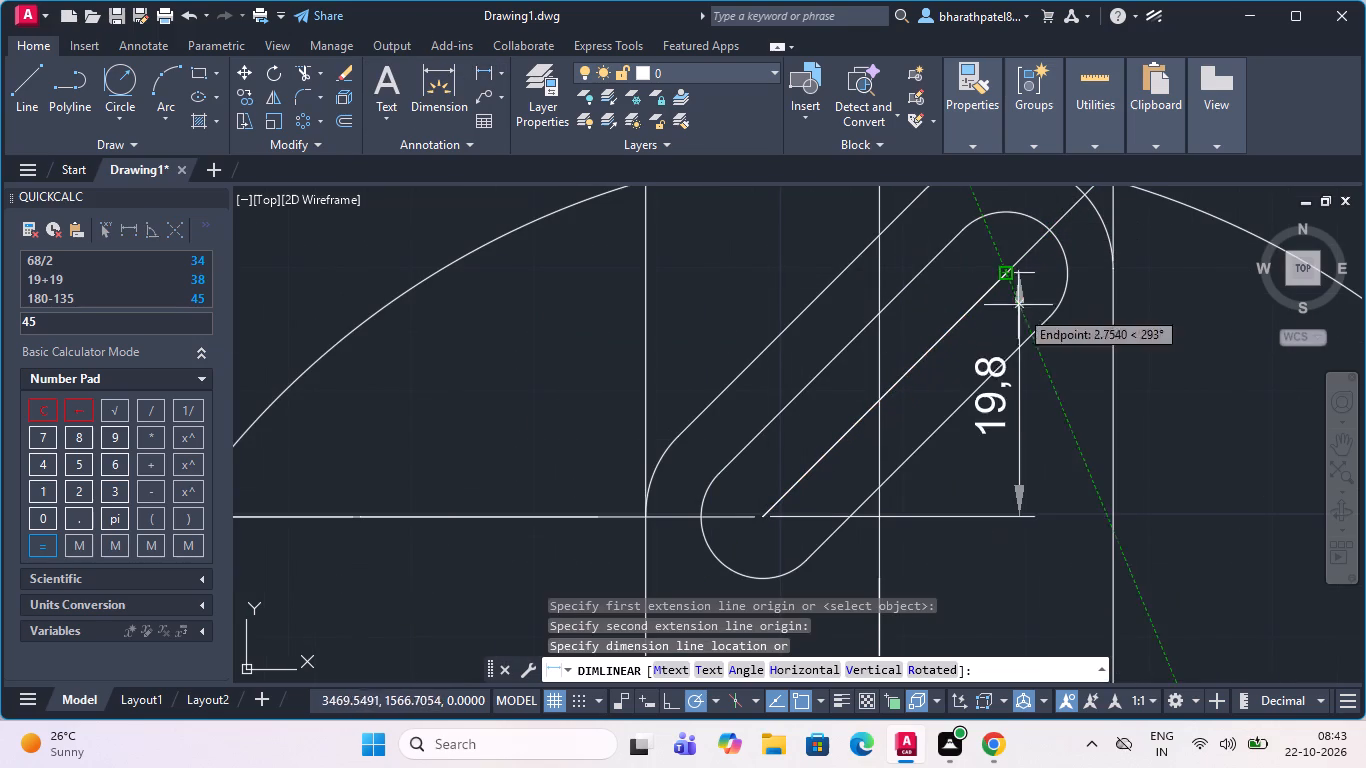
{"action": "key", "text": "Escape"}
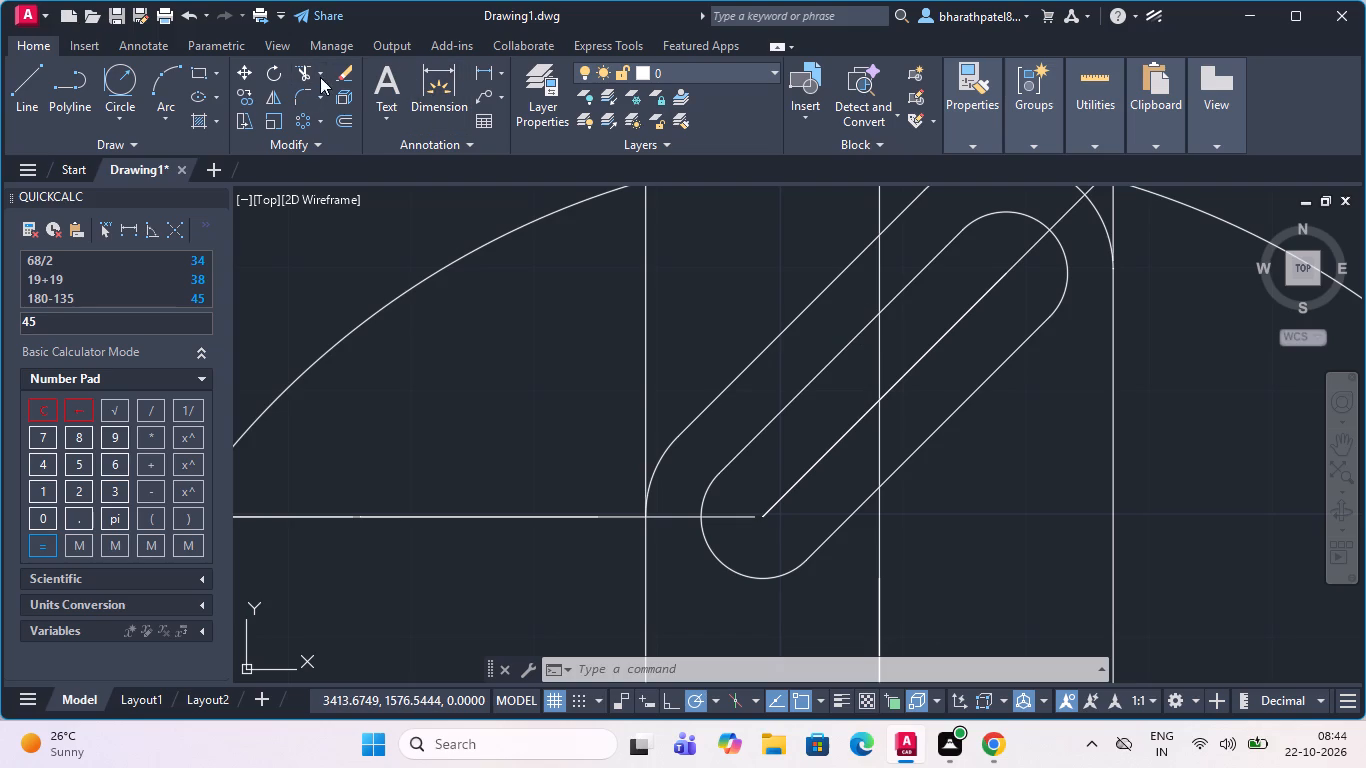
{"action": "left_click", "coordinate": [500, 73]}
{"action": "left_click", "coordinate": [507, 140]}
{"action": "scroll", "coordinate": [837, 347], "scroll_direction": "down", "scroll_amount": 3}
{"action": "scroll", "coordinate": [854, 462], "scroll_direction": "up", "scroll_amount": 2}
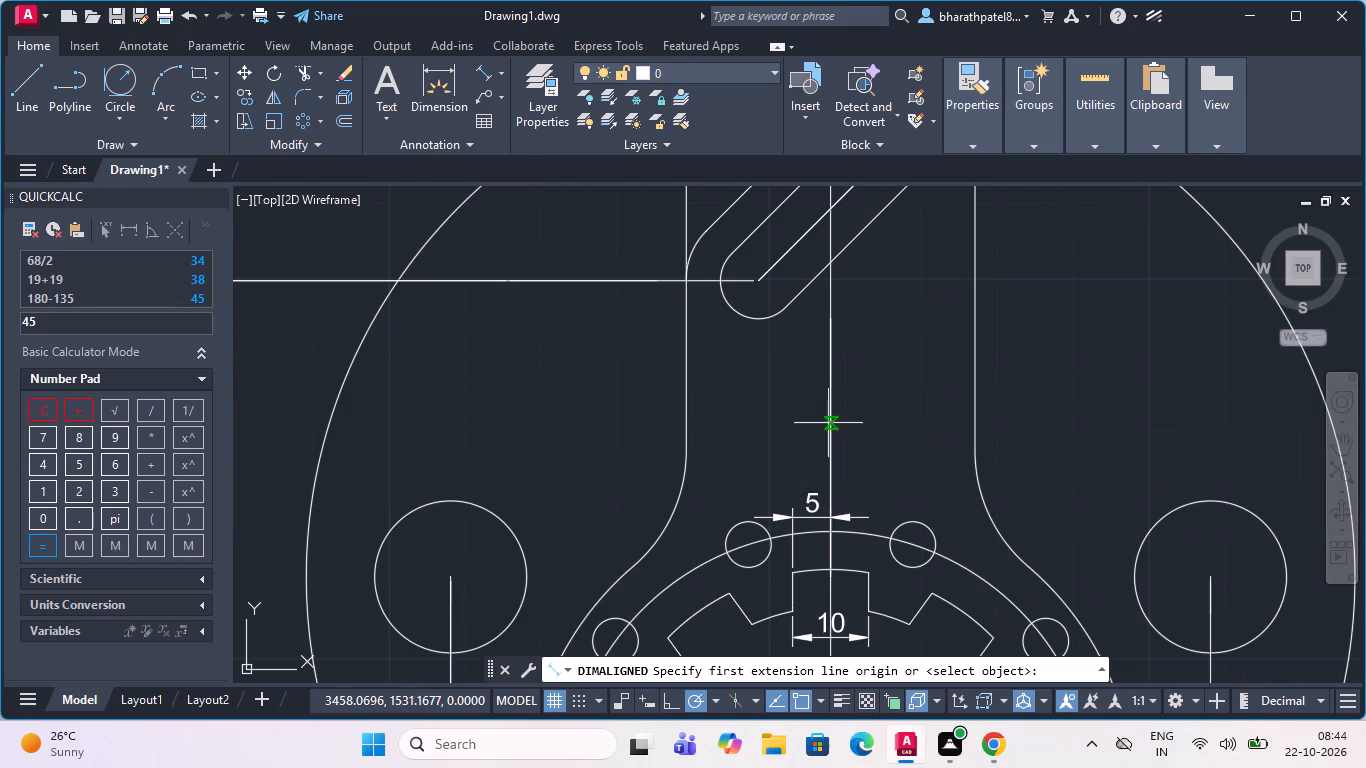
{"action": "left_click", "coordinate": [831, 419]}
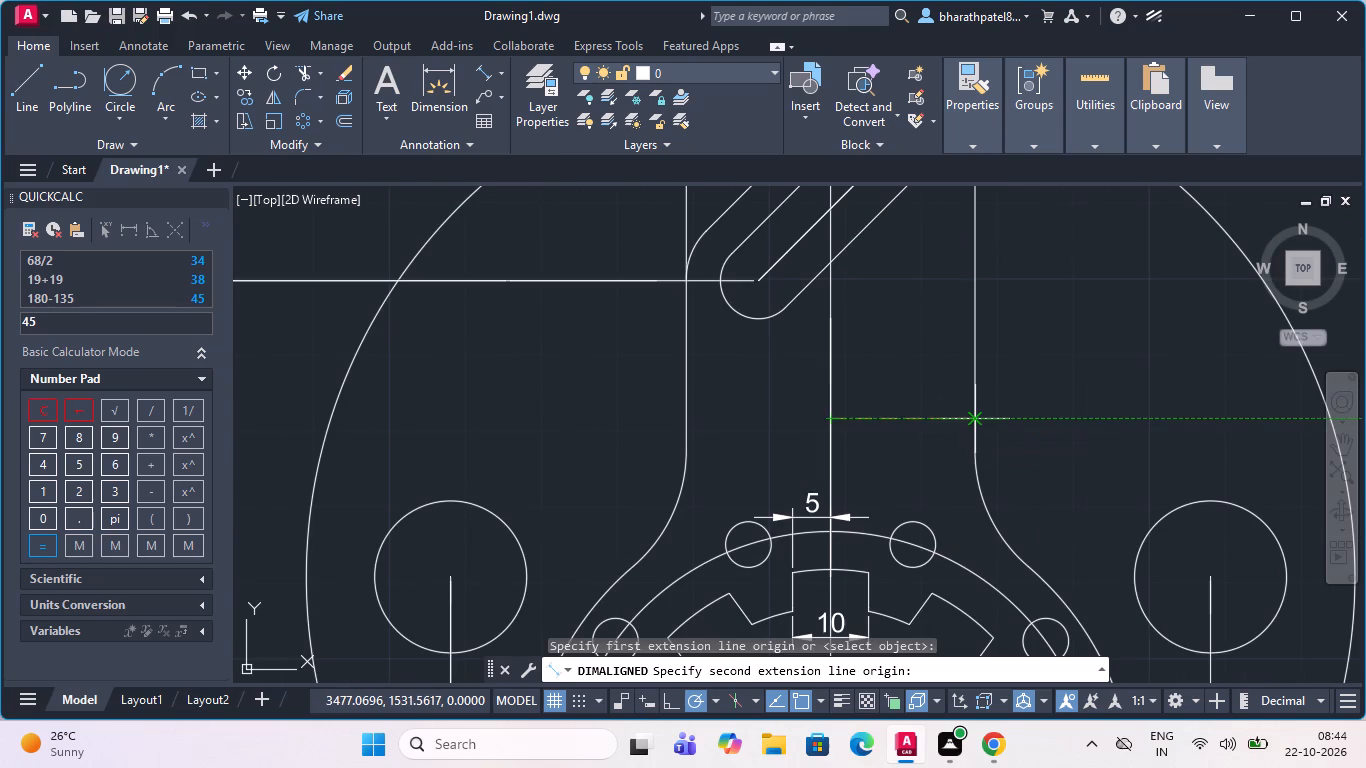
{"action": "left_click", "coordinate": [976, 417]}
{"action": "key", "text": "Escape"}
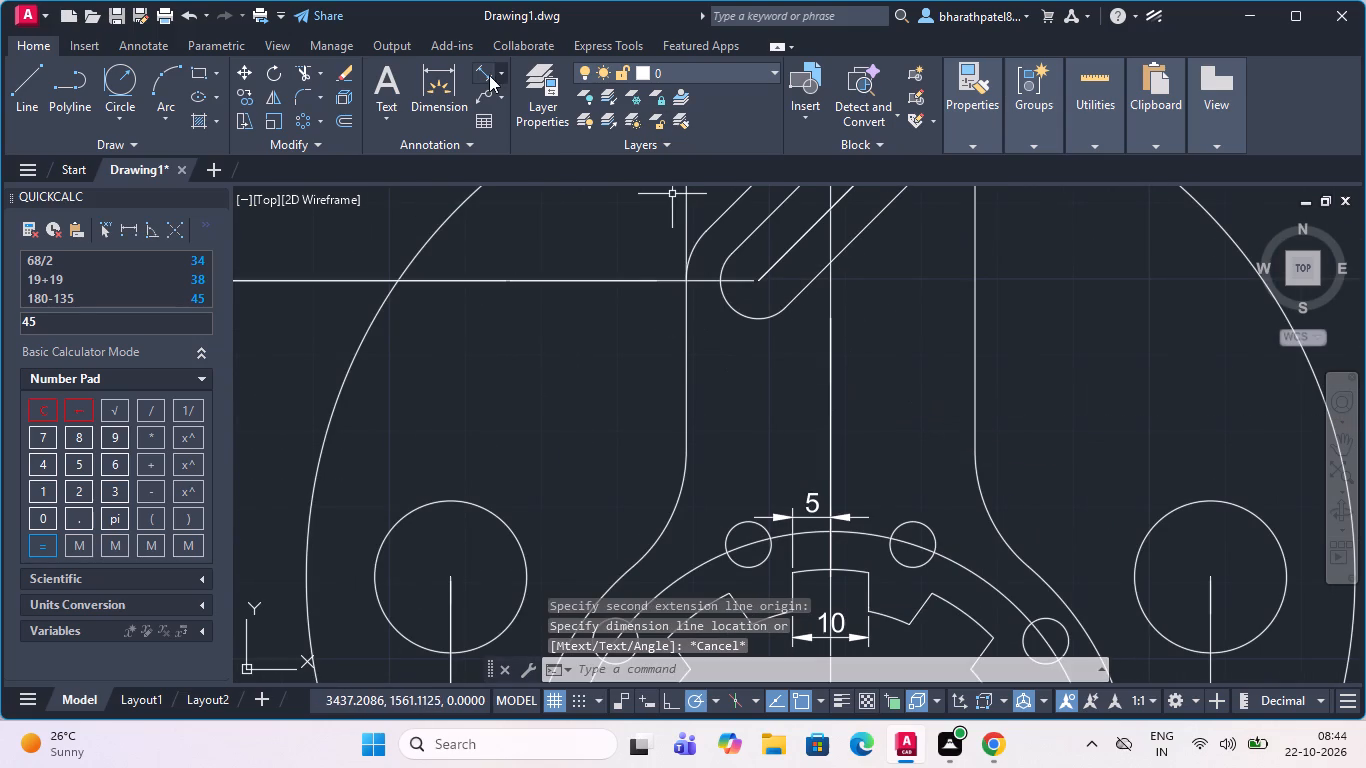
Add an aligned dimension between the inclined slot's two end centres, placed just outside the slot's lower-right edge.
{"action": "left_click_drag", "start_coordinate": [487, 75], "coordinate": [496, 87]}
{"action": "scroll", "coordinate": [801, 399], "scroll_direction": "down", "scroll_amount": 3}
{"action": "scroll", "coordinate": [793, 349], "scroll_direction": "up", "scroll_amount": 3}
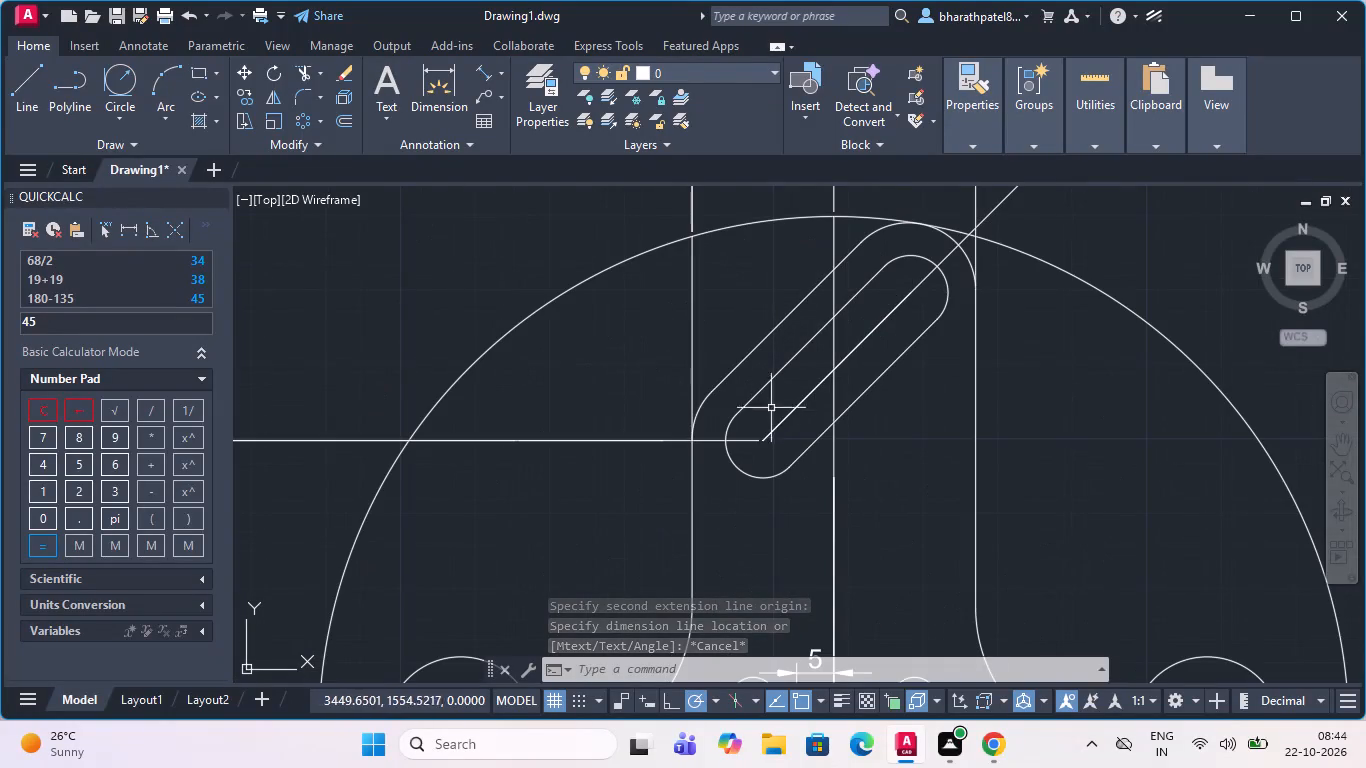
{"action": "left_click", "coordinate": [476, 69]}
{"action": "scroll", "coordinate": [763, 448], "scroll_direction": "up", "scroll_amount": 3}
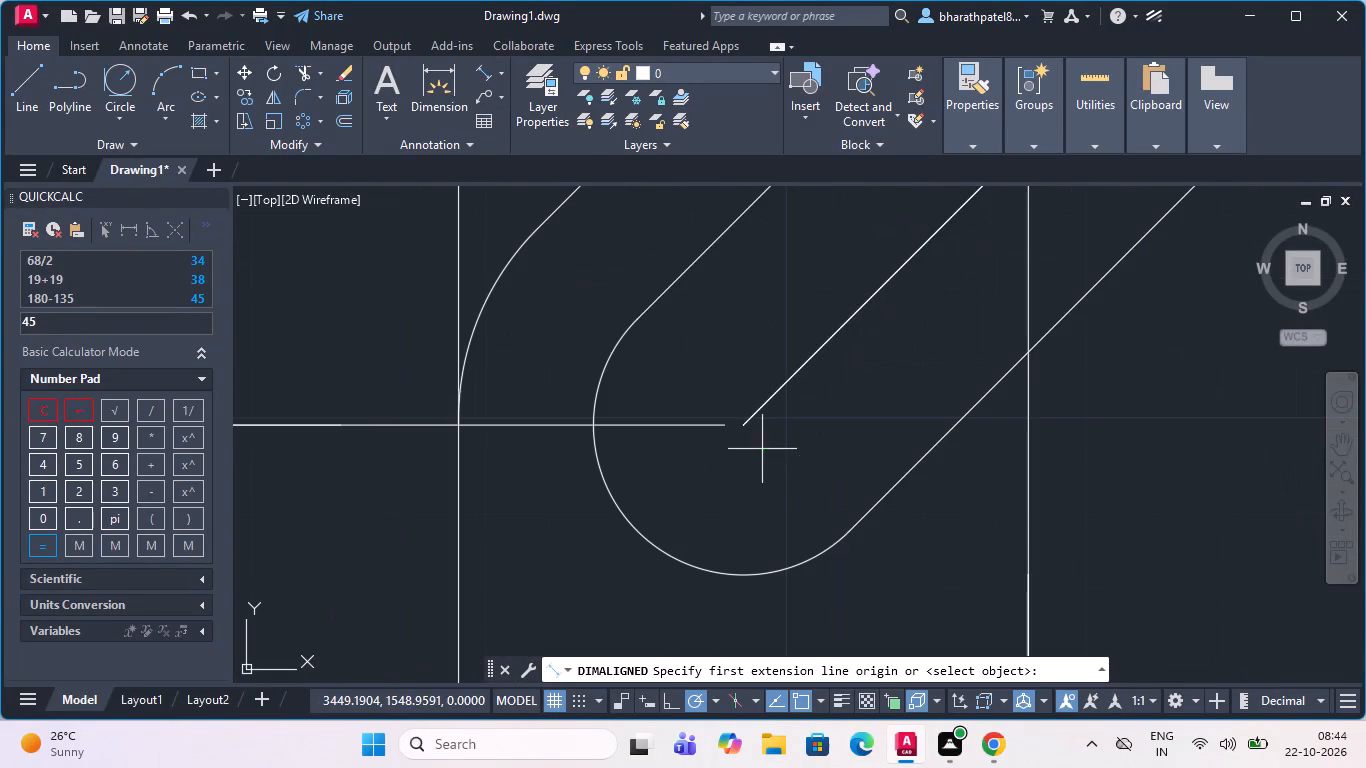
{"action": "left_click", "coordinate": [743, 423]}
{"action": "scroll", "coordinate": [740, 428], "scroll_direction": "down", "scroll_amount": 4}
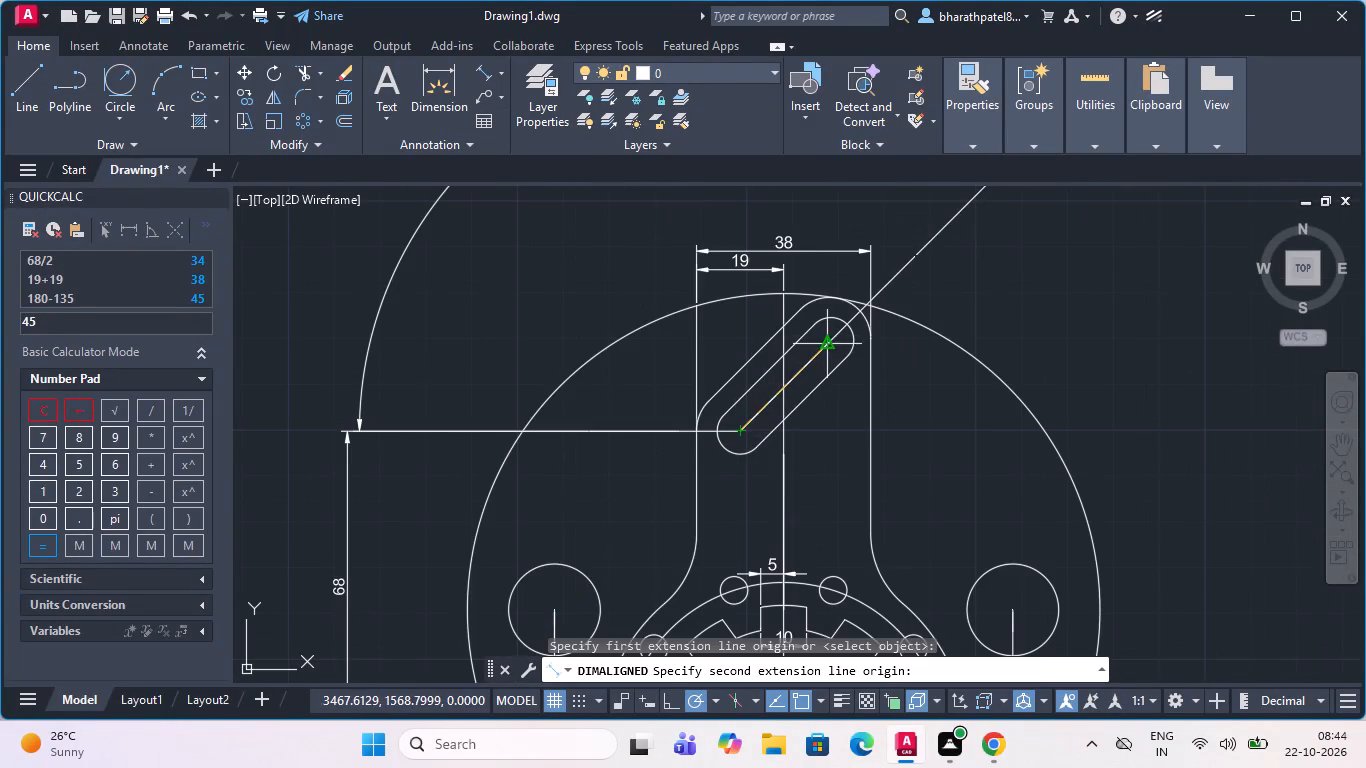
{"action": "scroll", "coordinate": [829, 336], "scroll_direction": "up", "scroll_amount": 4}
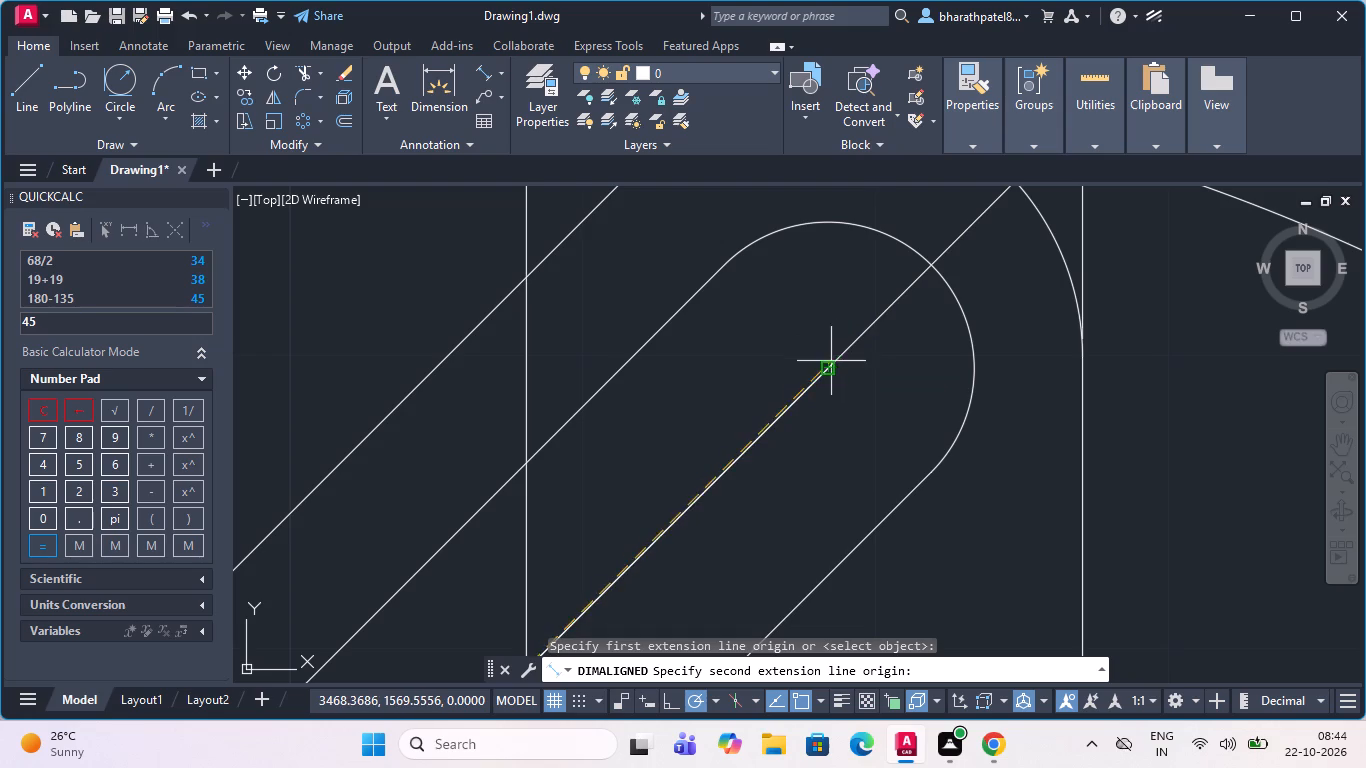
{"action": "left_click", "coordinate": [824, 371]}
{"action": "scroll", "coordinate": [824, 371], "scroll_direction": "down", "scroll_amount": 3}
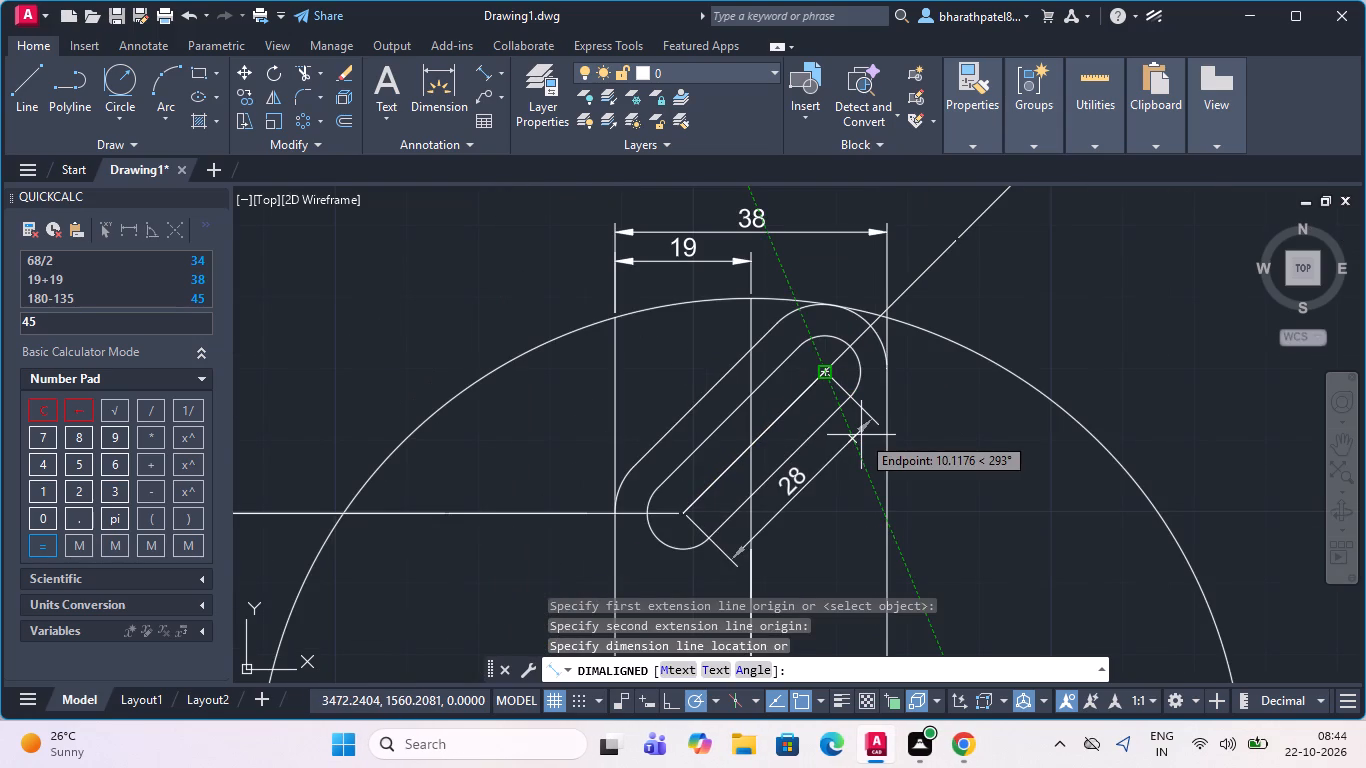
{"action": "left_click", "coordinate": [861, 435]}
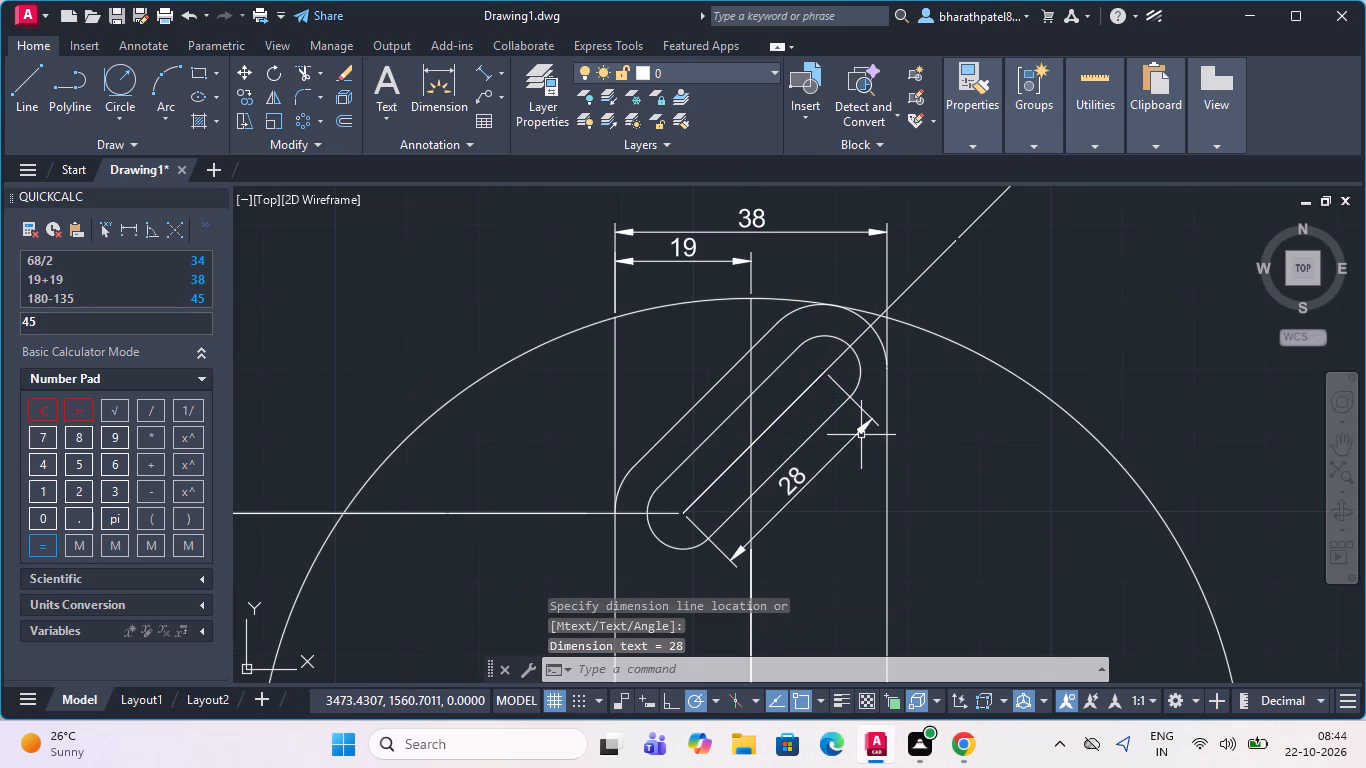
Delete the large angular dimension spanning from the inclined slot's axis to the horizontal line through its lower centre.
{"action": "scroll", "coordinate": [847, 428], "scroll_direction": "down", "scroll_amount": 1}
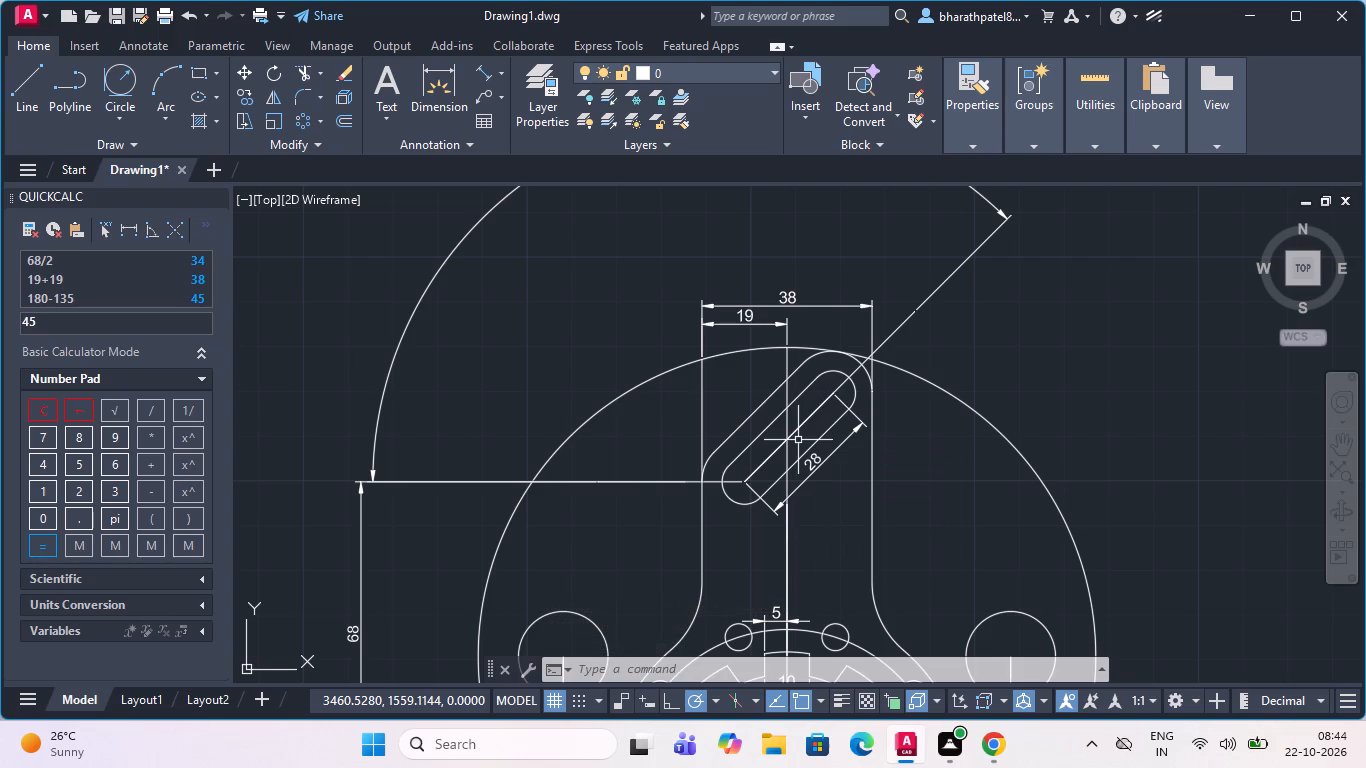
{"action": "left_click", "coordinate": [961, 265]}
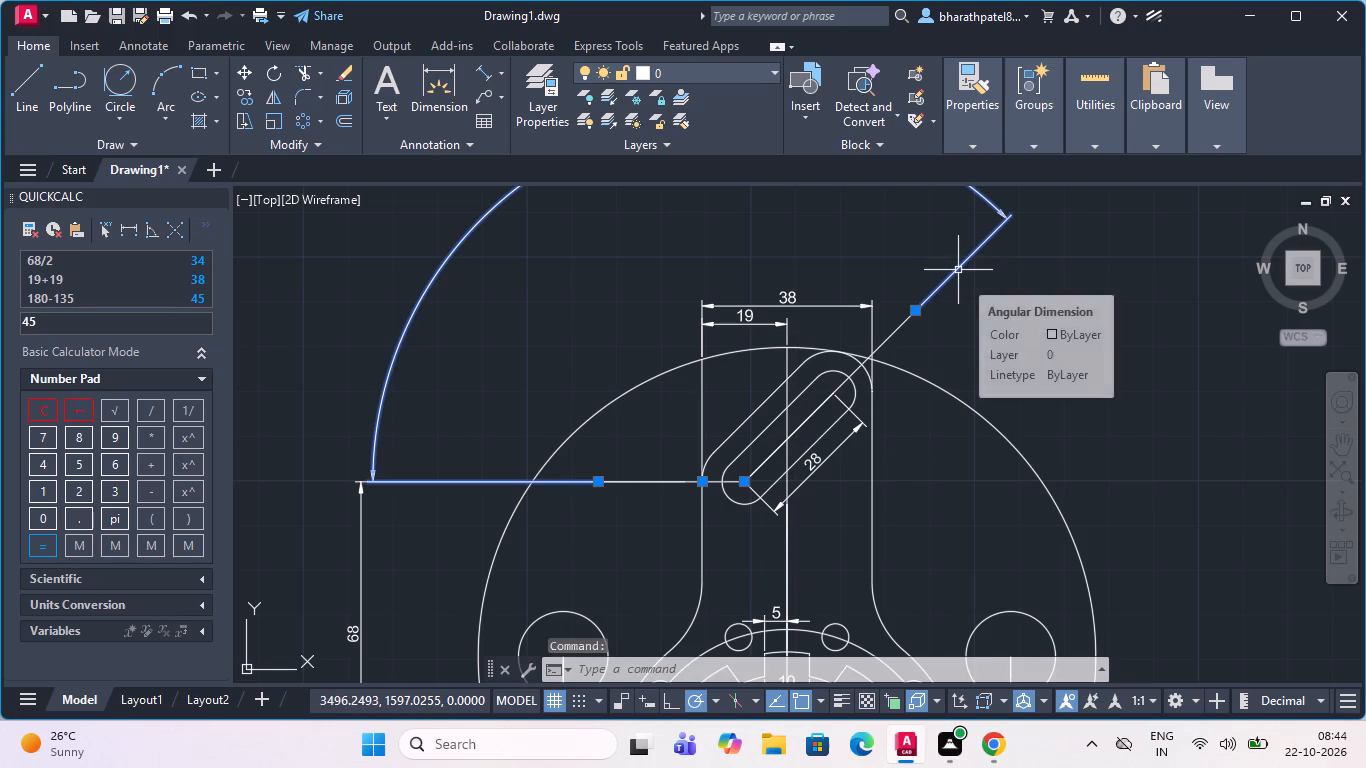
{"action": "key", "text": "Delete"}
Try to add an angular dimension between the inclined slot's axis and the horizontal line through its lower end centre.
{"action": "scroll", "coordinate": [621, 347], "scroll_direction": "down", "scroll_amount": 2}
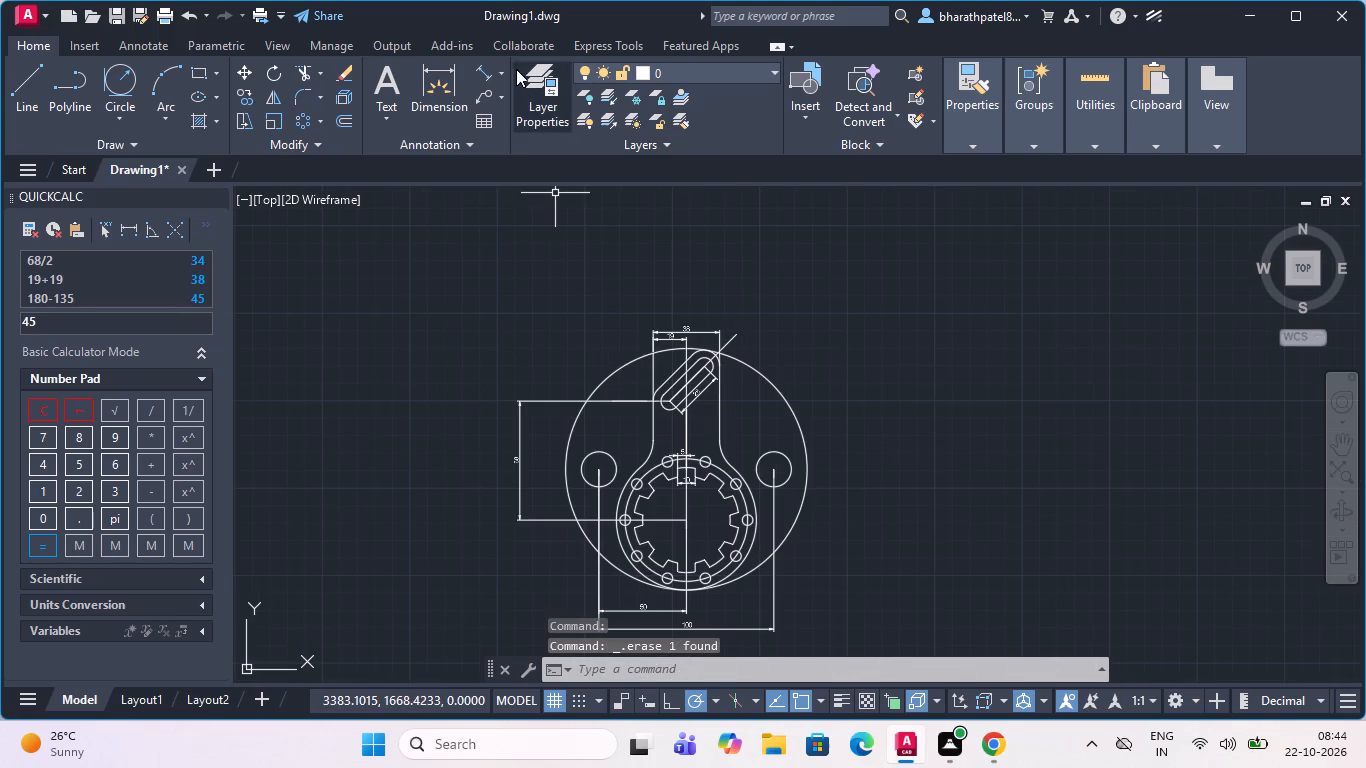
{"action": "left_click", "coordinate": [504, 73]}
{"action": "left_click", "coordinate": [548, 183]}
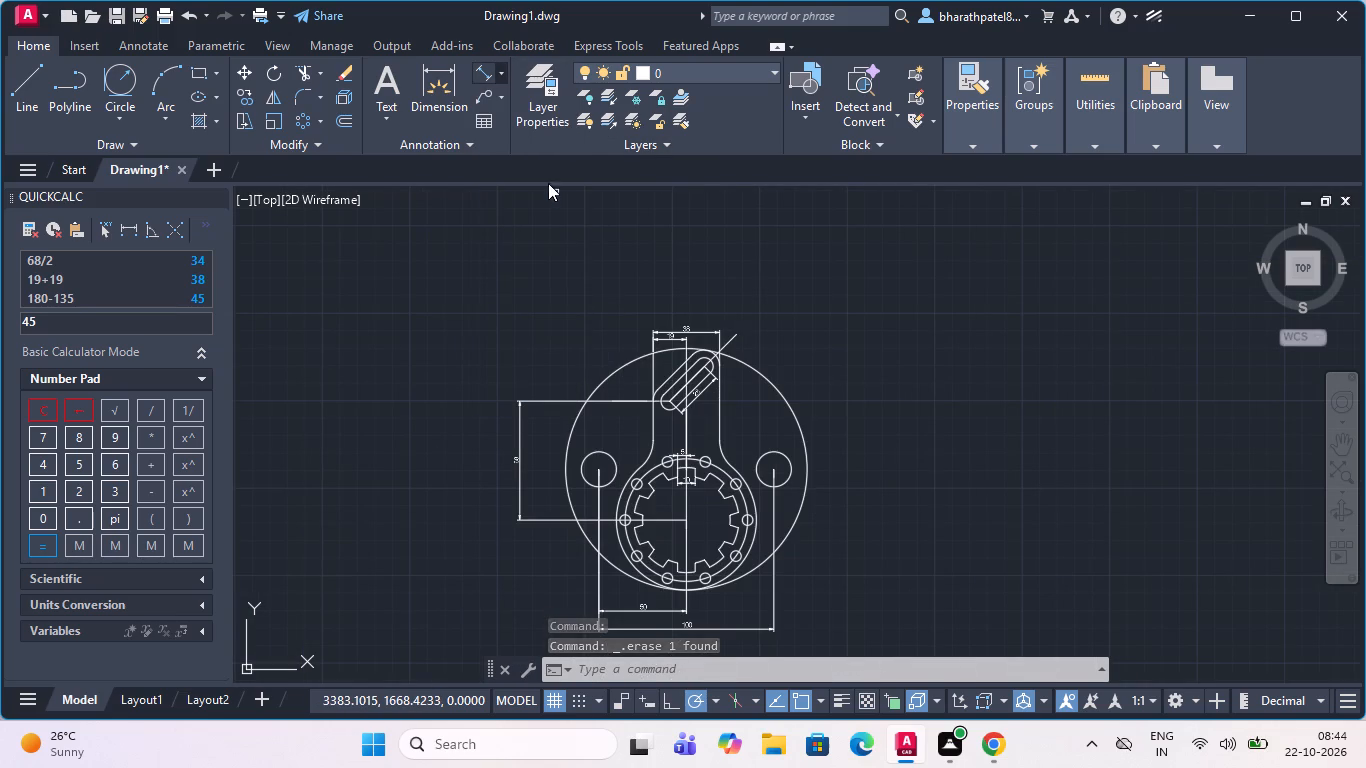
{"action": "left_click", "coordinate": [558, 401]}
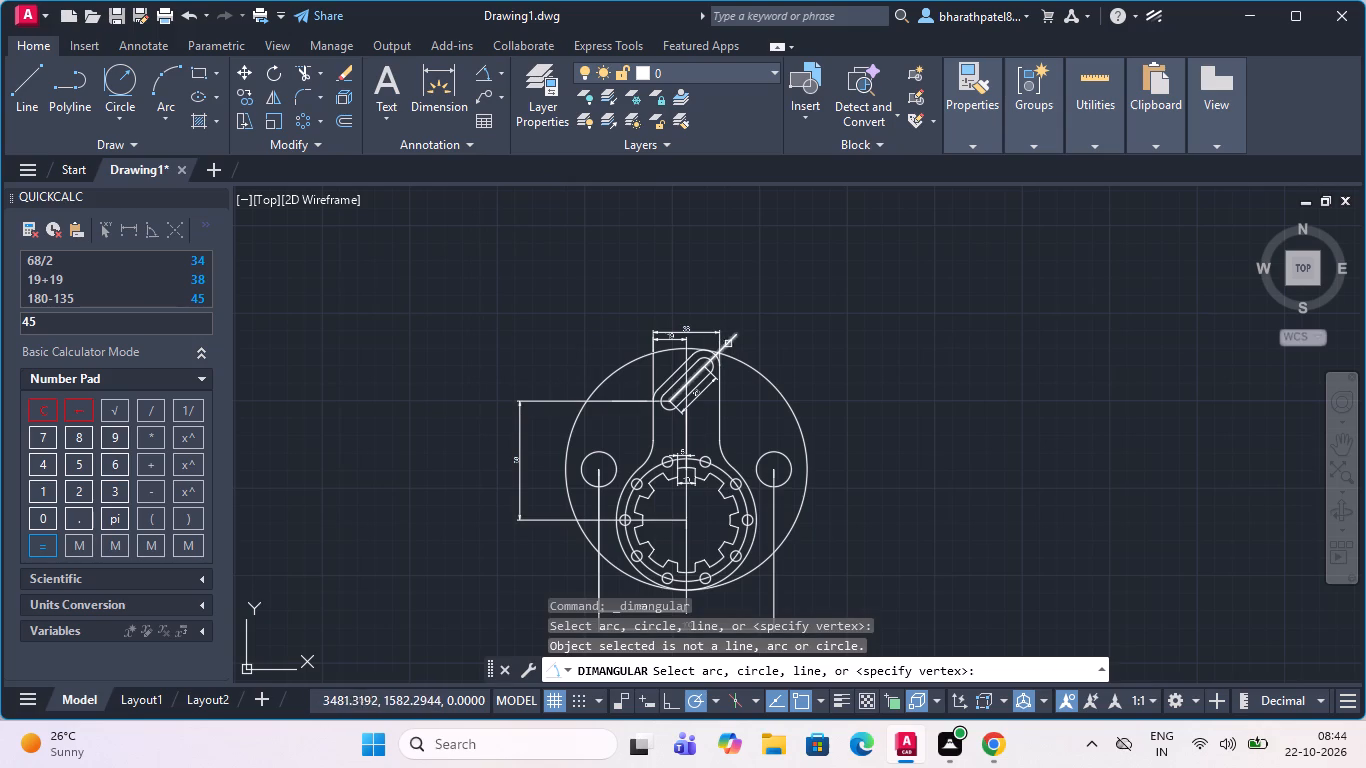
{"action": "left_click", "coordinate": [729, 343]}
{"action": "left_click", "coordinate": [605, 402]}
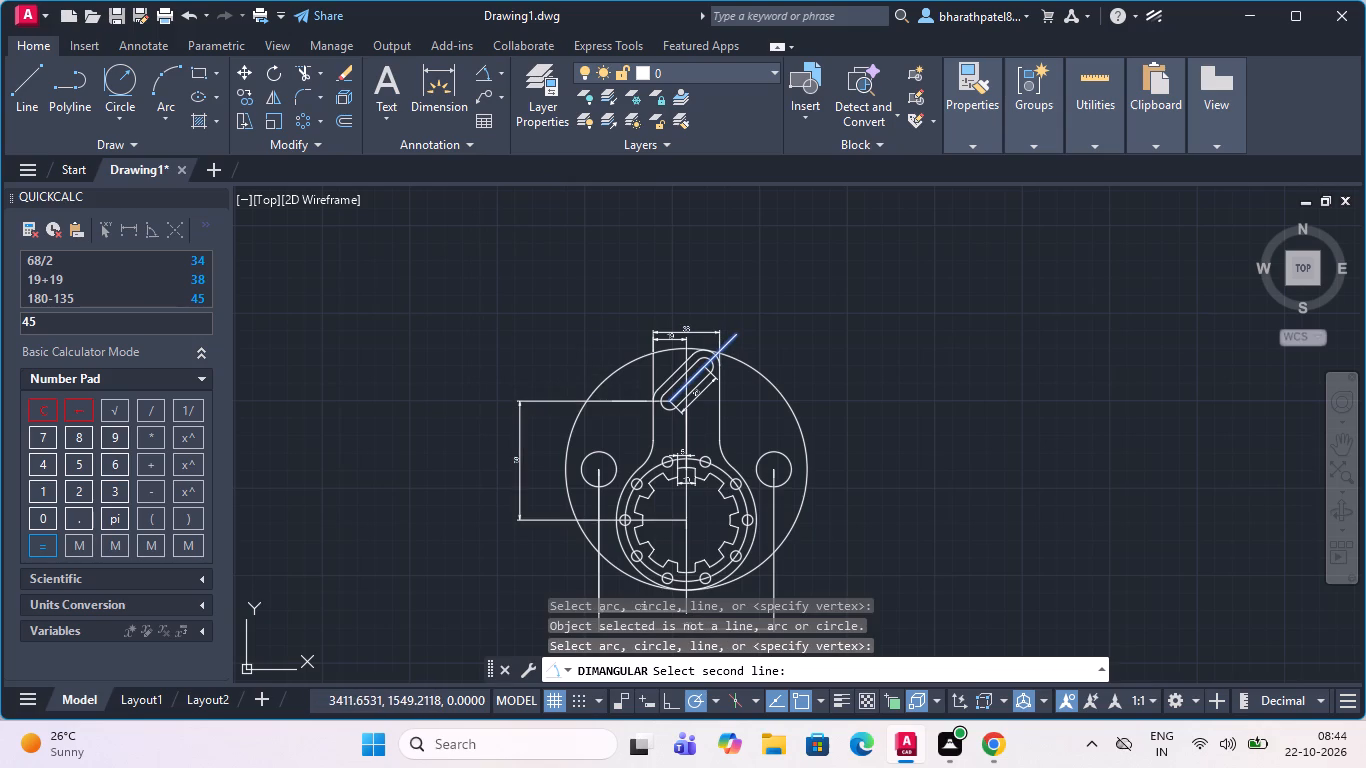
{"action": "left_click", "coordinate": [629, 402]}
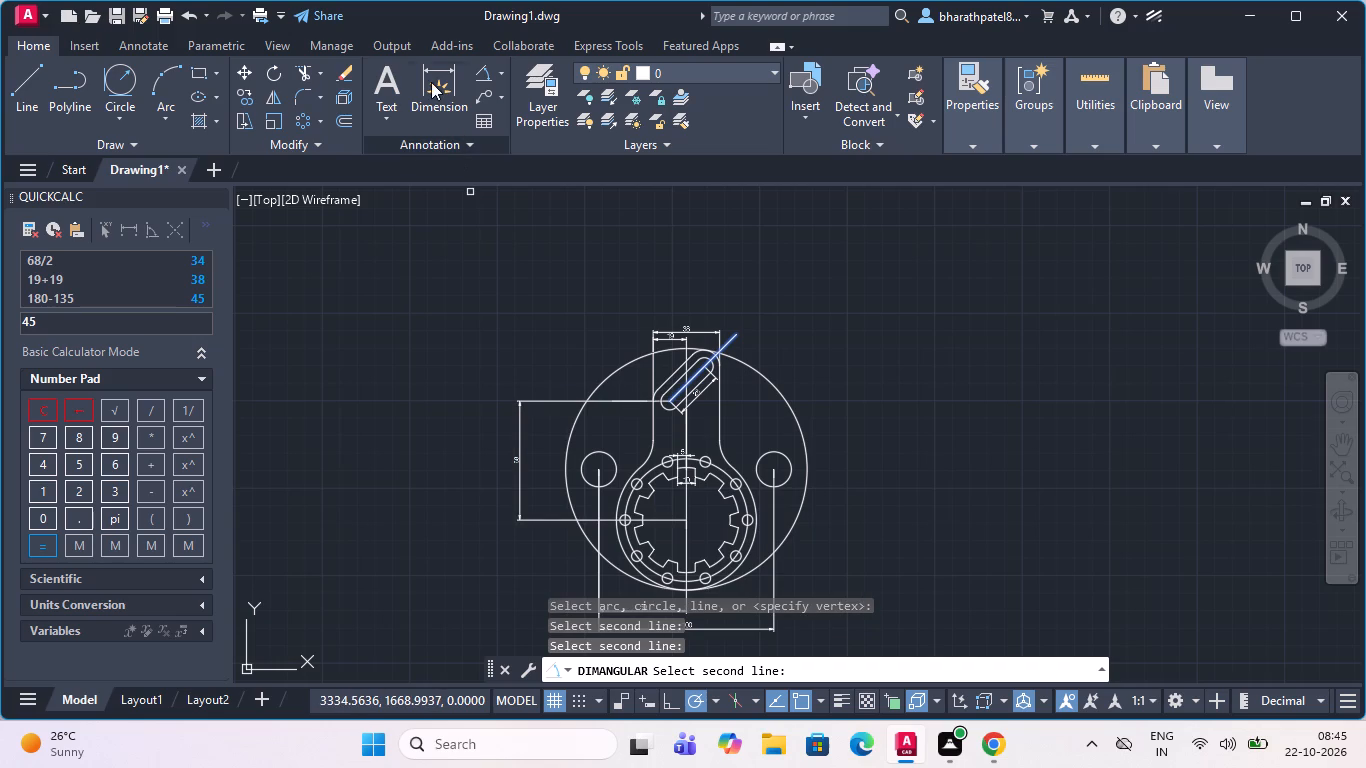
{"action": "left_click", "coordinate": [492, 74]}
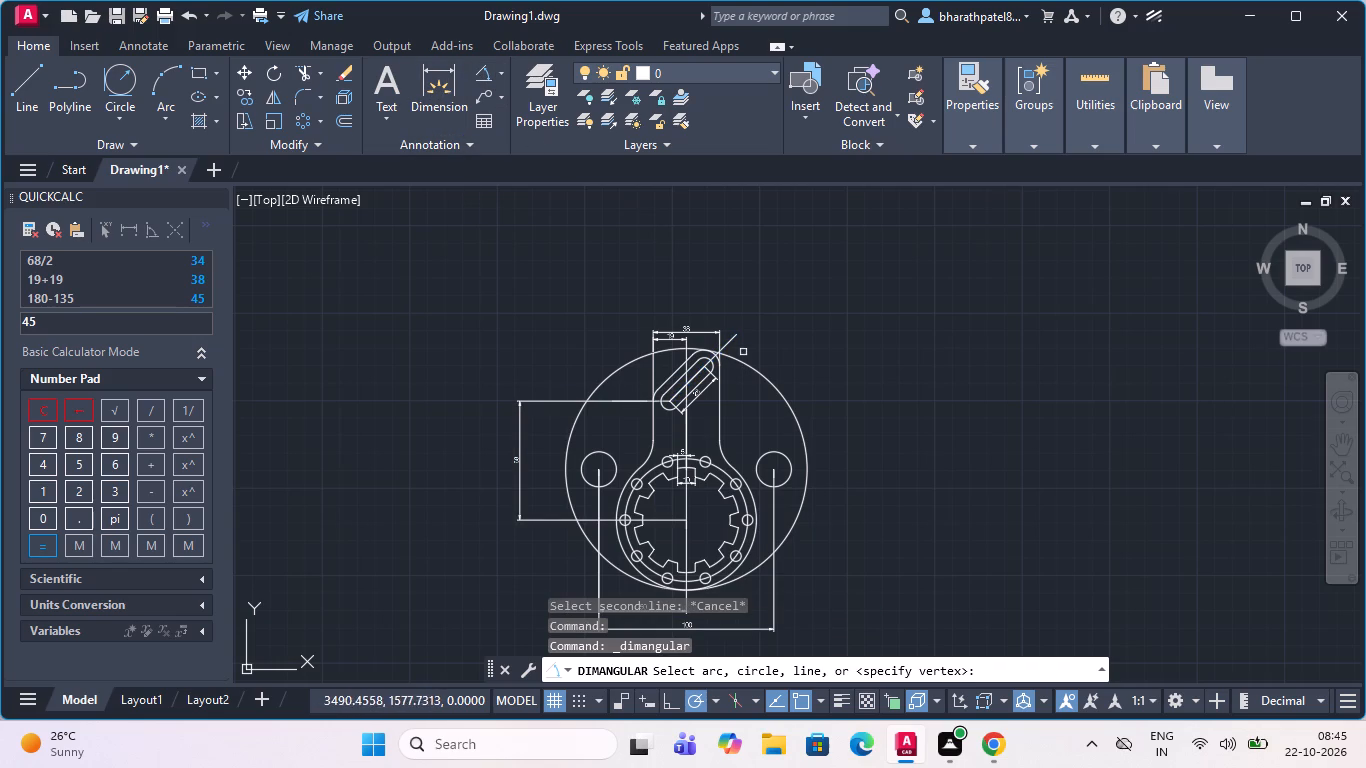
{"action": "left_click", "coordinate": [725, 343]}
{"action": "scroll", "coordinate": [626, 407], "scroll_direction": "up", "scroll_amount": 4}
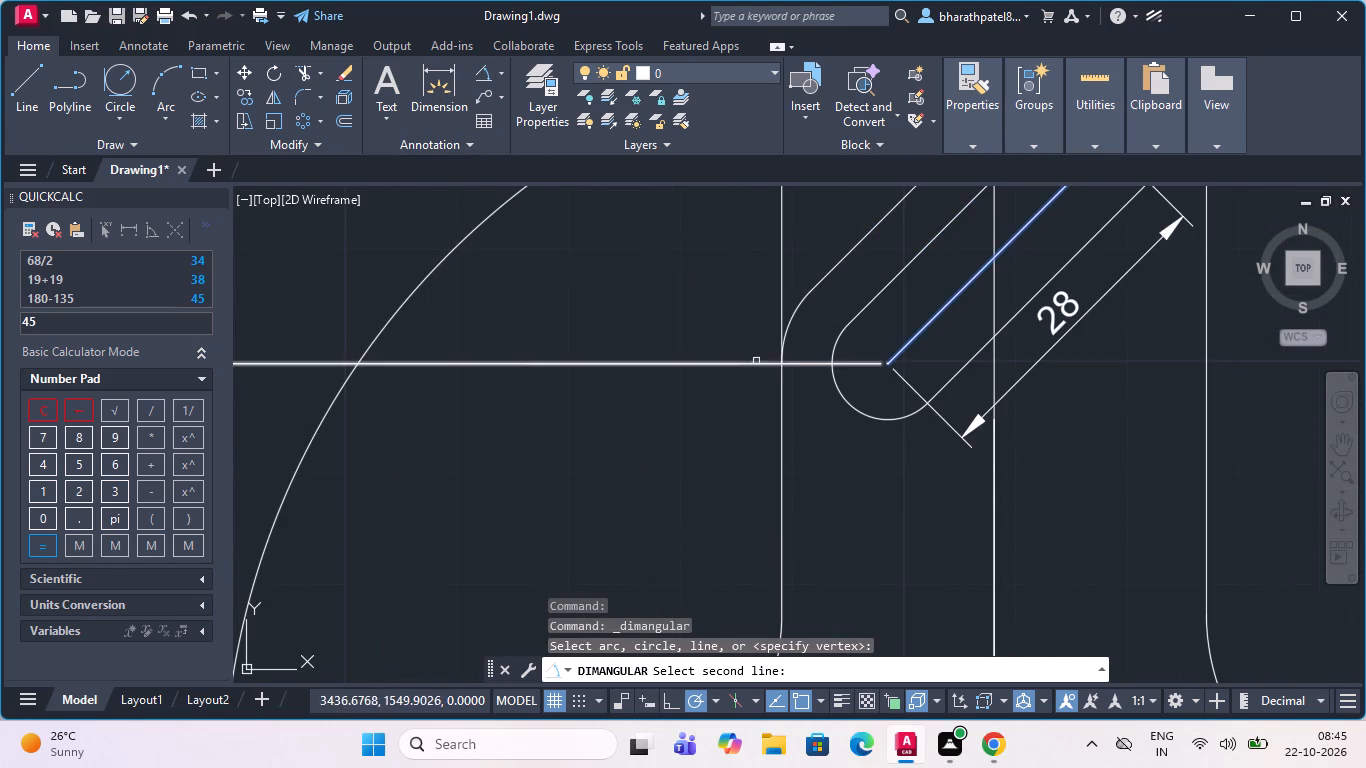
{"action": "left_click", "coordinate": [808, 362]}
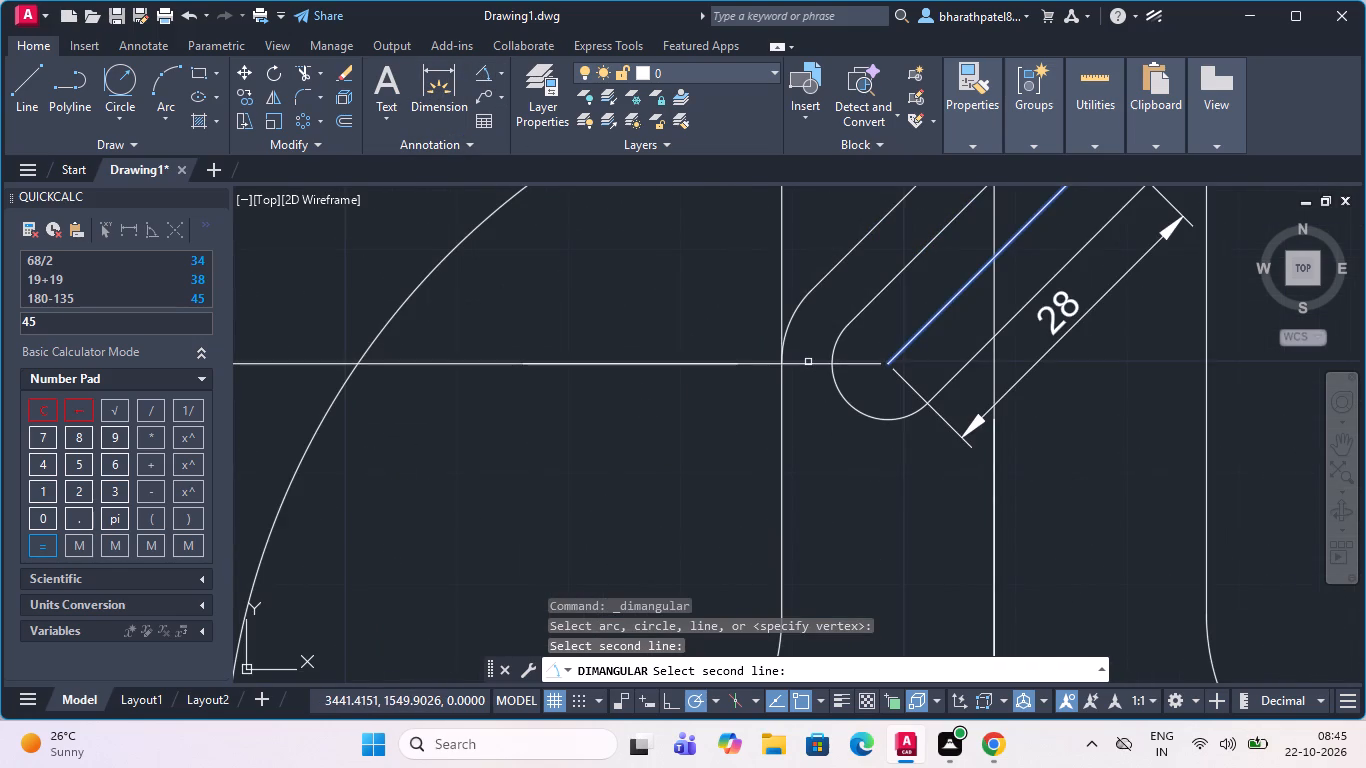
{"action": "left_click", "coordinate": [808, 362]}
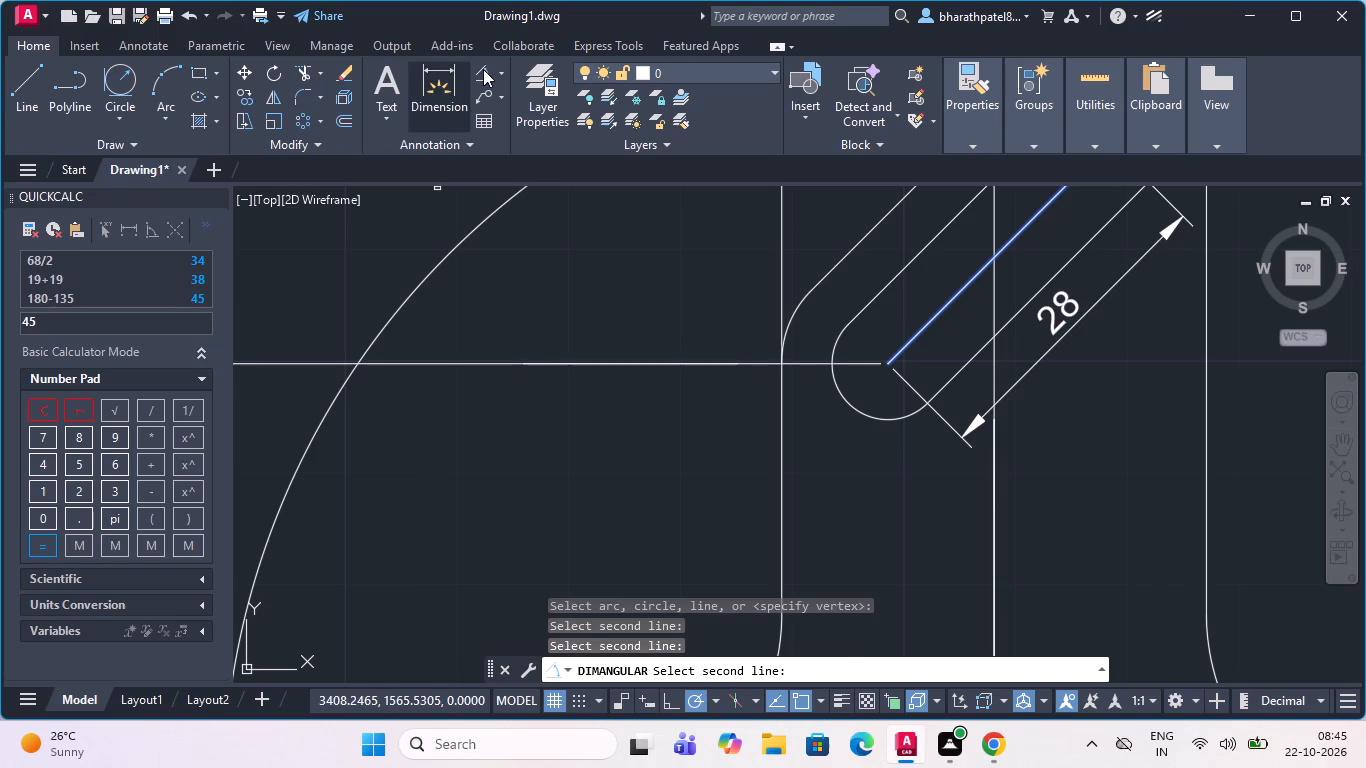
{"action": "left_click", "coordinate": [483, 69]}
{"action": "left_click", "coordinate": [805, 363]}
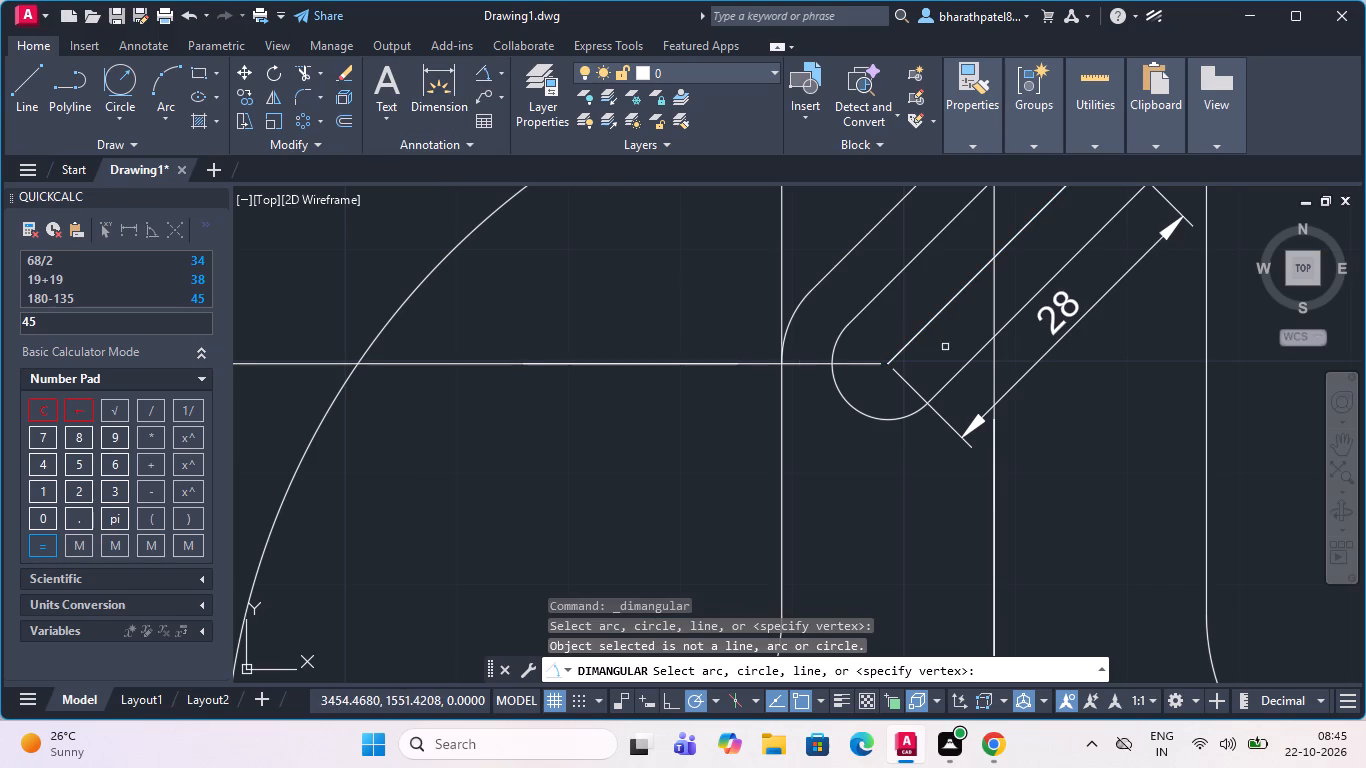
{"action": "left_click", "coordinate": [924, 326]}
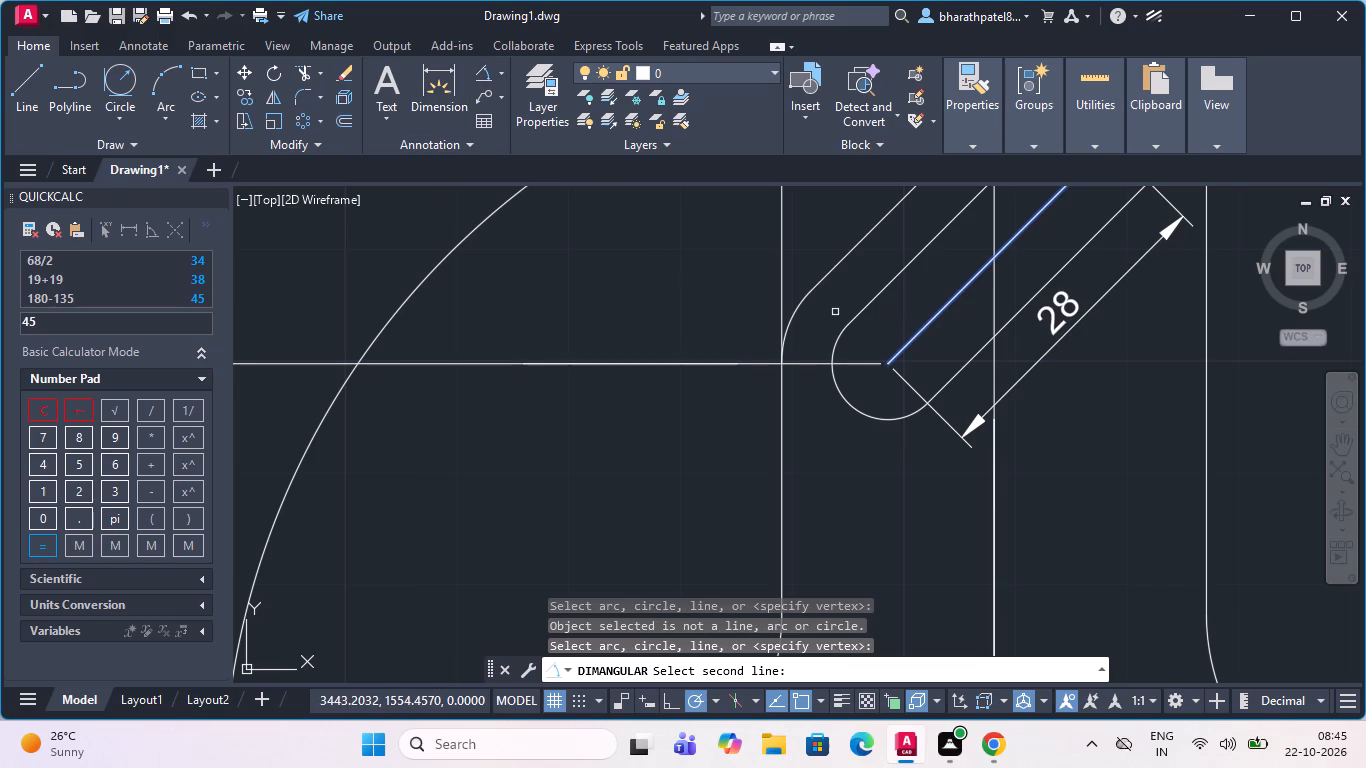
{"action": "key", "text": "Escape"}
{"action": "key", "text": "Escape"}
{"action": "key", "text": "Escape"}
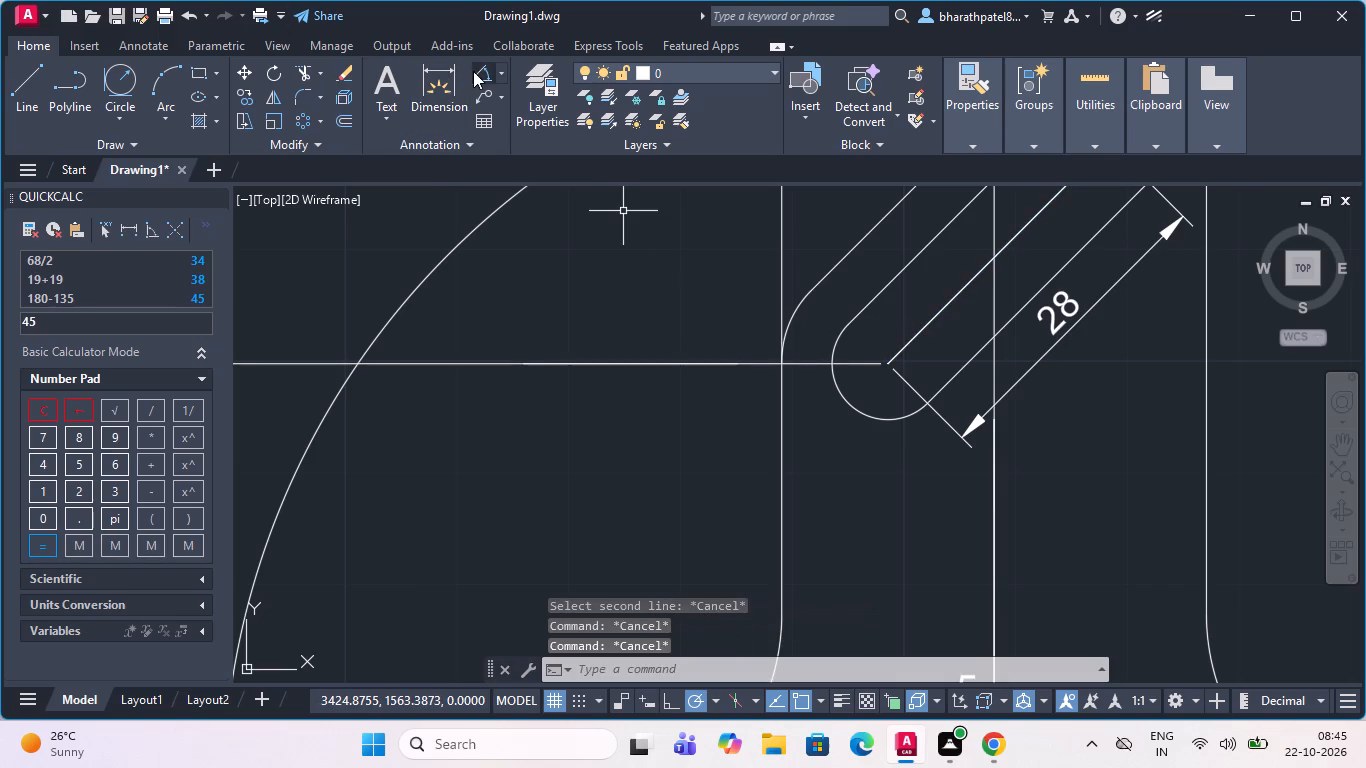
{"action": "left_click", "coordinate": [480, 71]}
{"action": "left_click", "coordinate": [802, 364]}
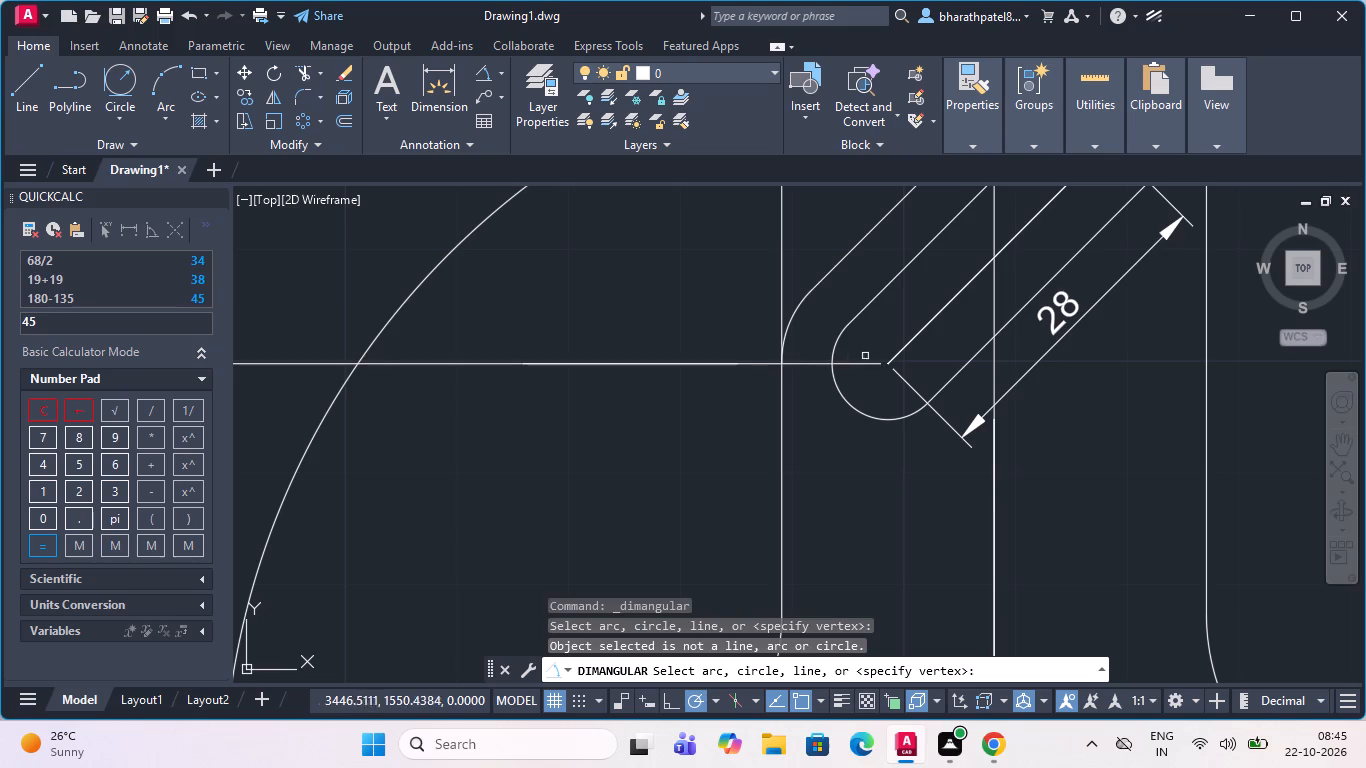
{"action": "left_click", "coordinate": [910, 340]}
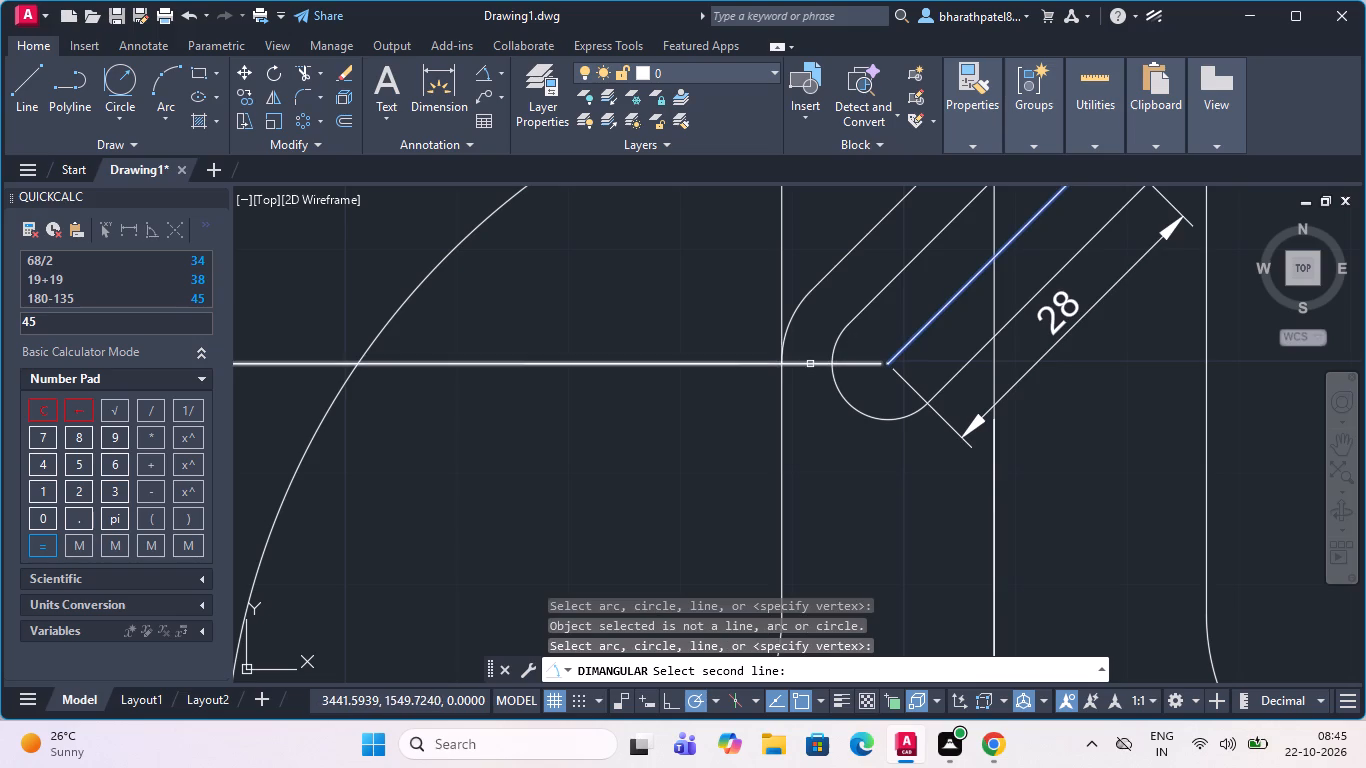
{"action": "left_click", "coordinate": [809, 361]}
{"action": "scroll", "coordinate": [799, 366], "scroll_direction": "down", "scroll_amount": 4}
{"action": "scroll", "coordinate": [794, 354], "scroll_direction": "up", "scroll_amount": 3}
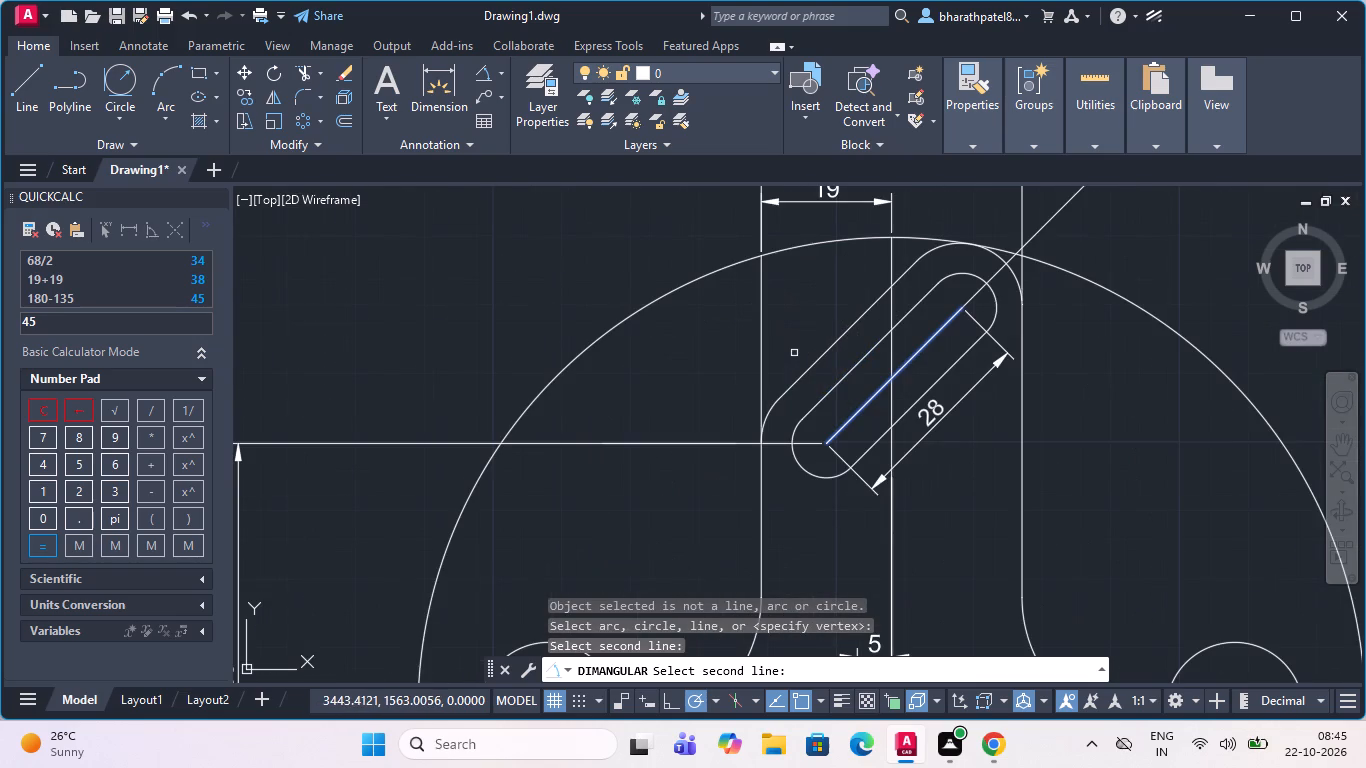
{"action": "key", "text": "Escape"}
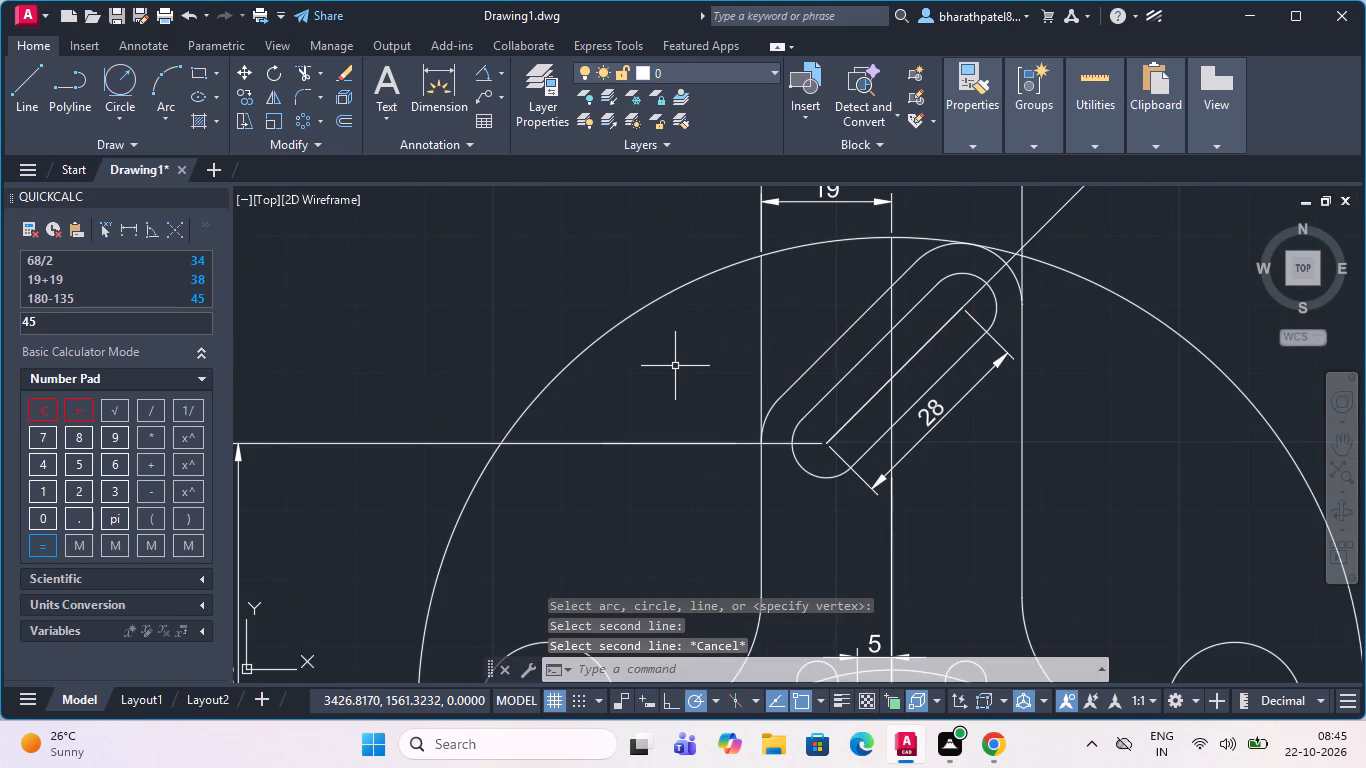
Undo back through the deletion of the large angular dimension at the inclined slot.
{"action": "key", "text": "ctrl+z"}
{"action": "key", "text": "ctrl+z"}
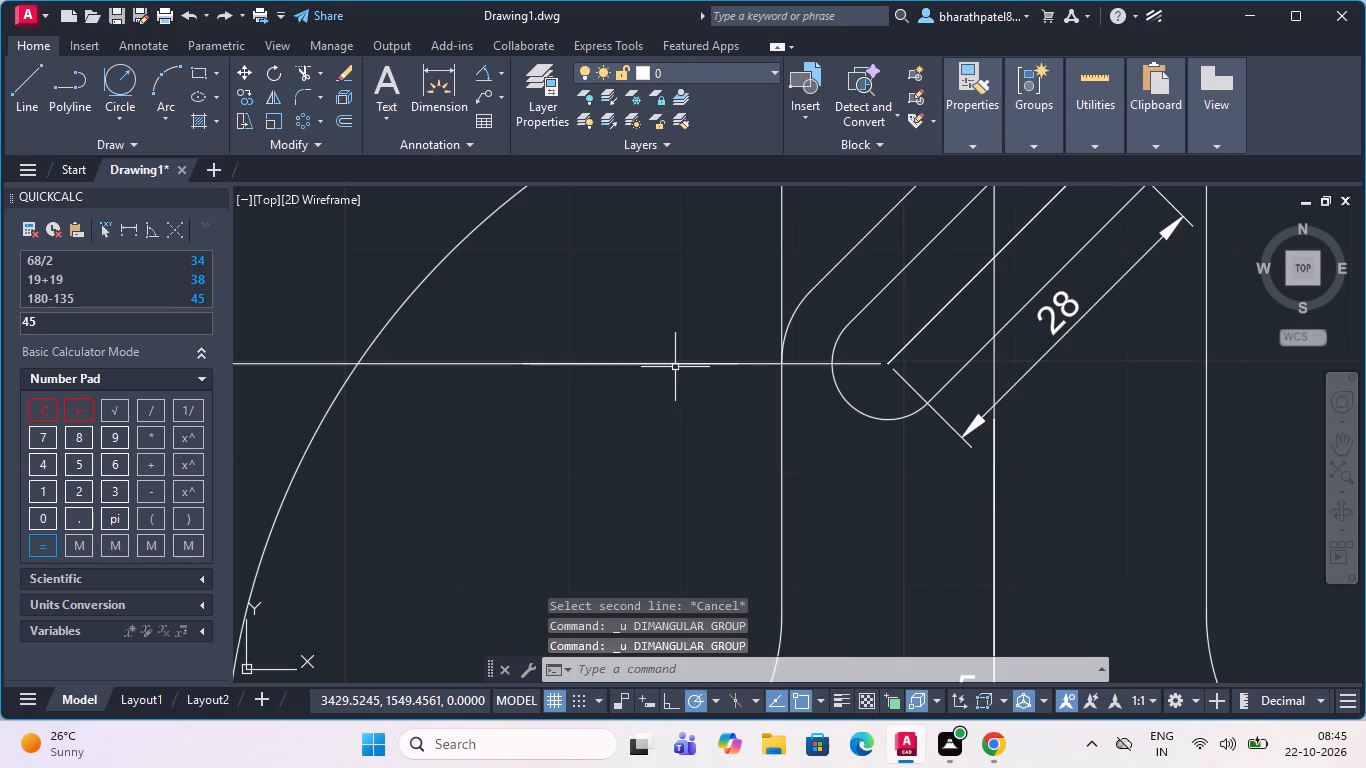
{"action": "key", "text": "ctrl+z"}
{"action": "key", "text": "ctrl+z"}
{"action": "key", "text": "ctrl+z"}
{"action": "key", "text": "ctrl+z"}
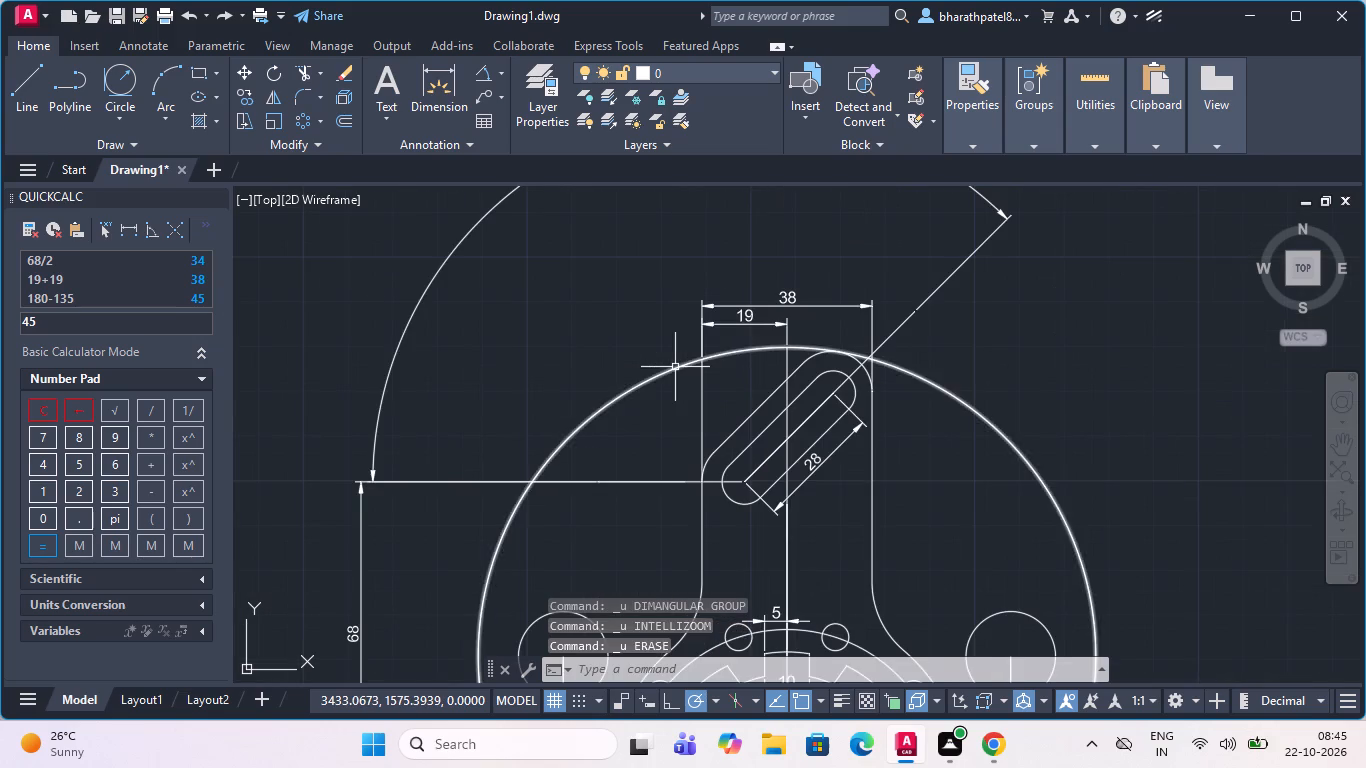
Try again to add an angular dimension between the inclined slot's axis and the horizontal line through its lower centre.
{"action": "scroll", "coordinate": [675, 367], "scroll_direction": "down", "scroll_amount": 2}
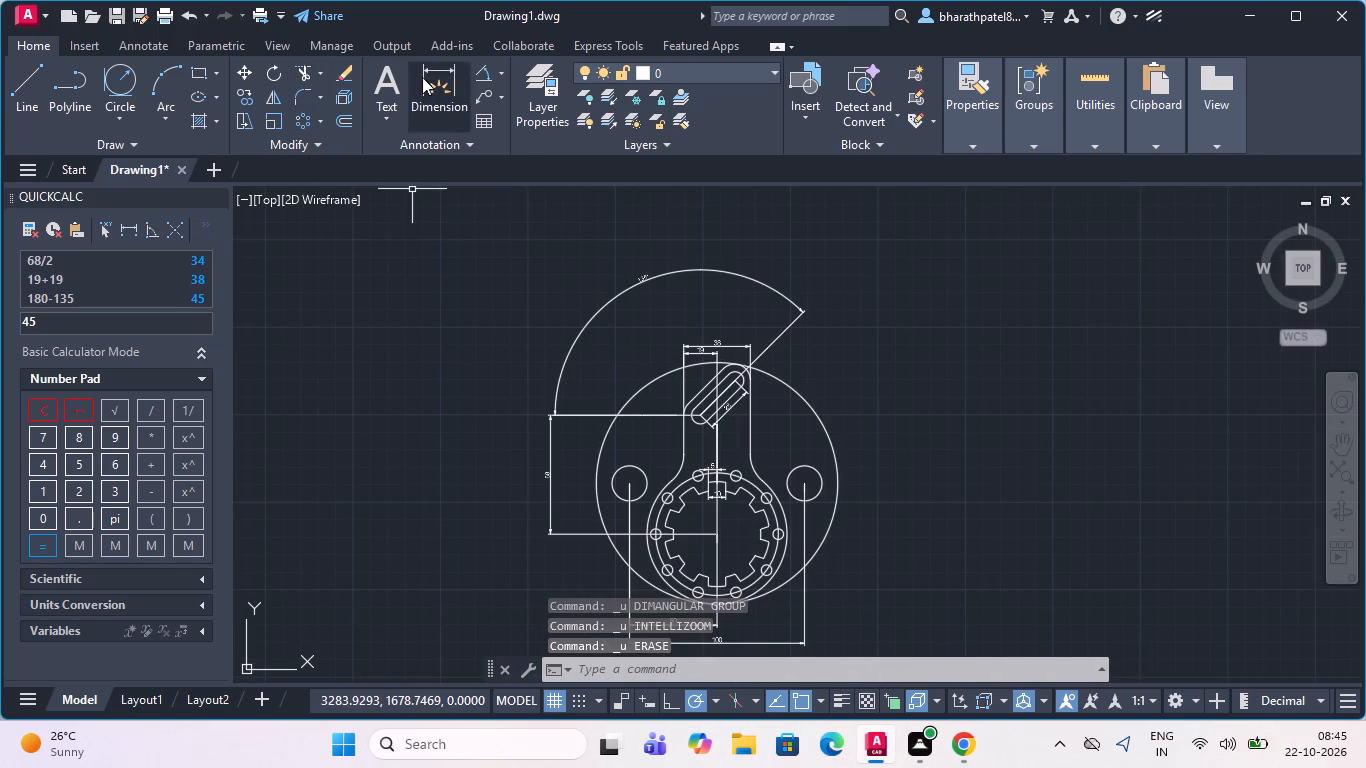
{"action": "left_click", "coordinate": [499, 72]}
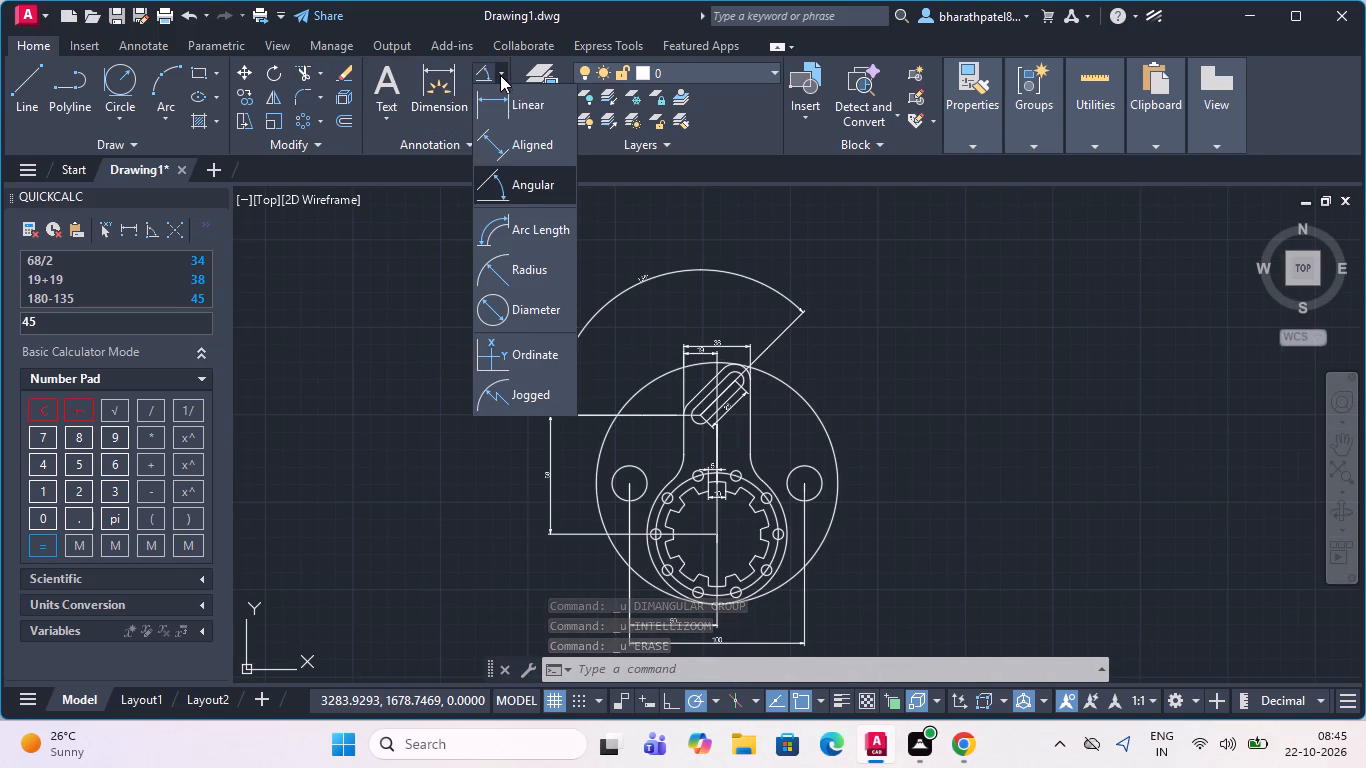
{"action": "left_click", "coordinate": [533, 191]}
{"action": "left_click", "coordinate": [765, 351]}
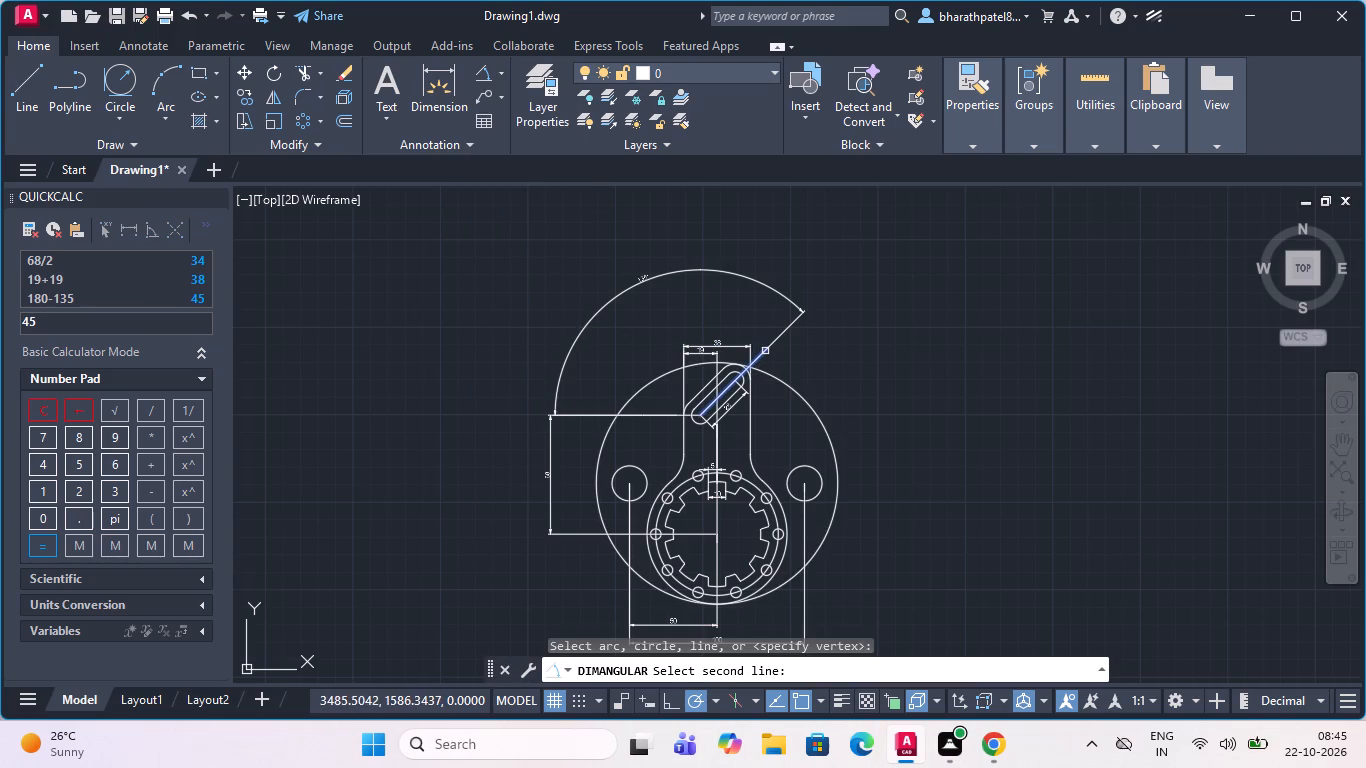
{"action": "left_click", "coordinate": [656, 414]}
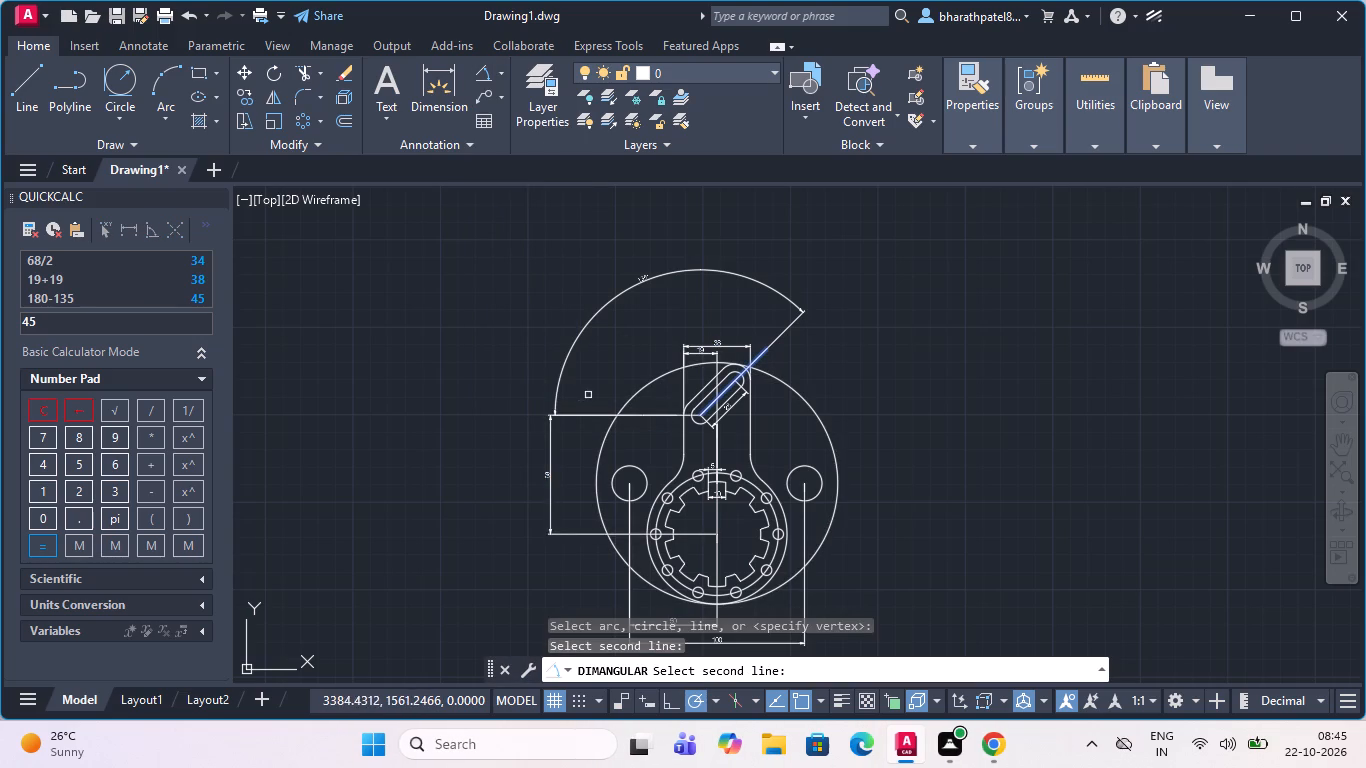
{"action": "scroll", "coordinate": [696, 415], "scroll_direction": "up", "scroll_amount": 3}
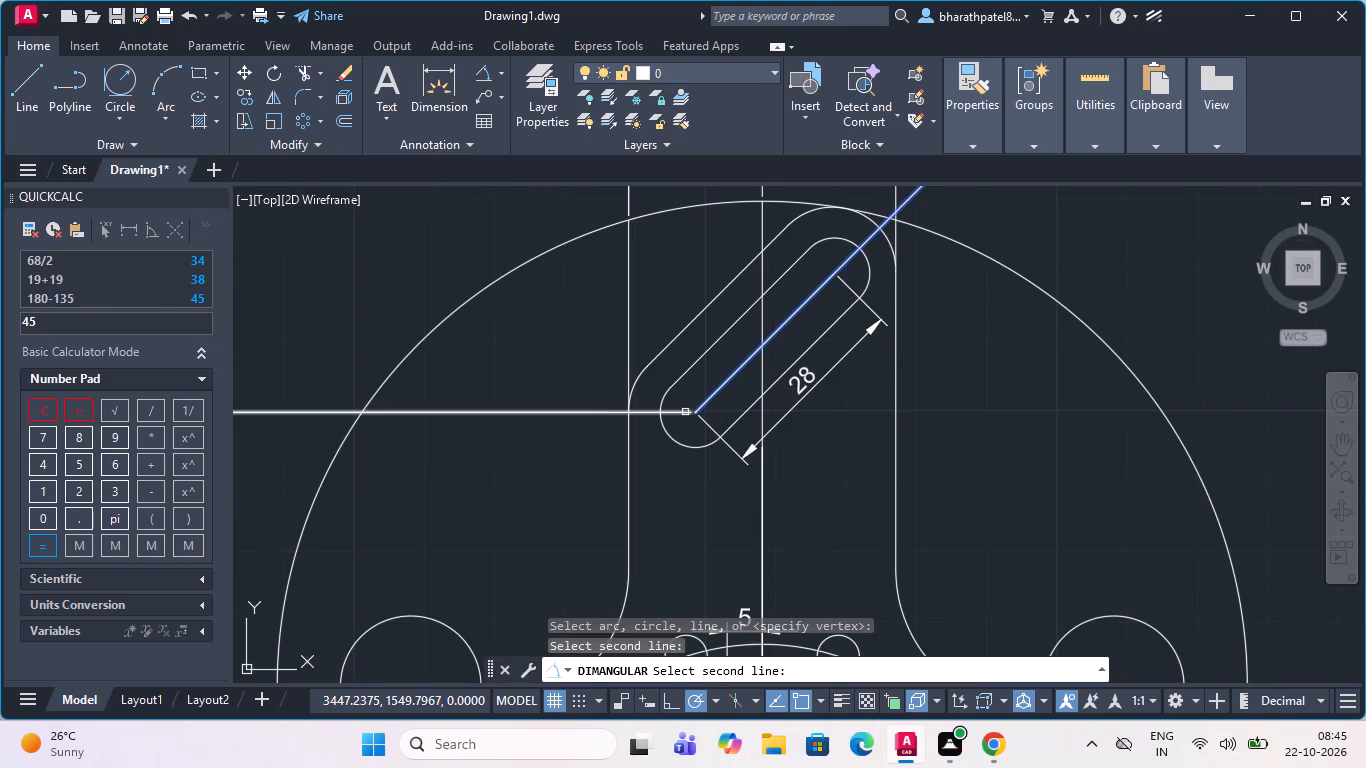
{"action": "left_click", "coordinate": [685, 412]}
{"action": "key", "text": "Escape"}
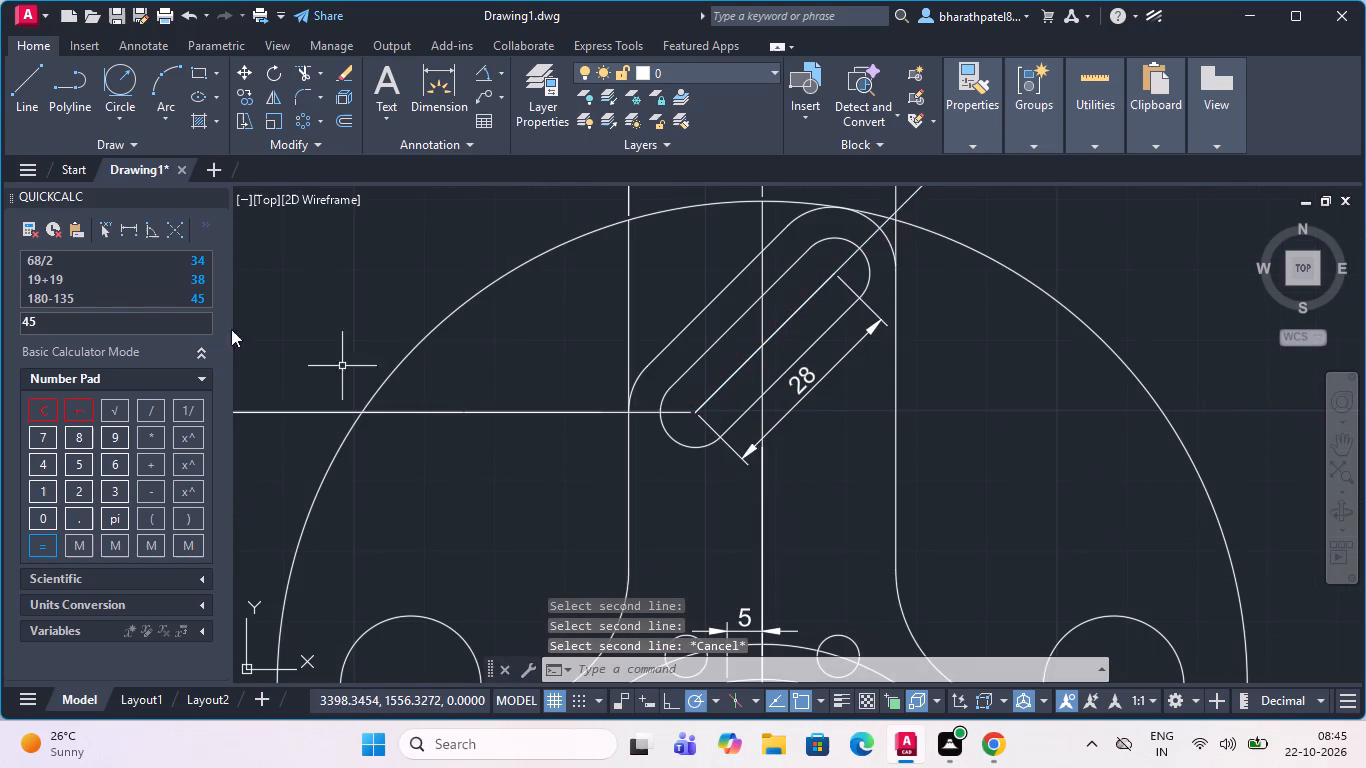
Draw a horizontal line about 171 units long leftward from the inclined slot's lower end centre, past the plate's outline.
{"action": "left_click", "coordinate": [22, 97]}
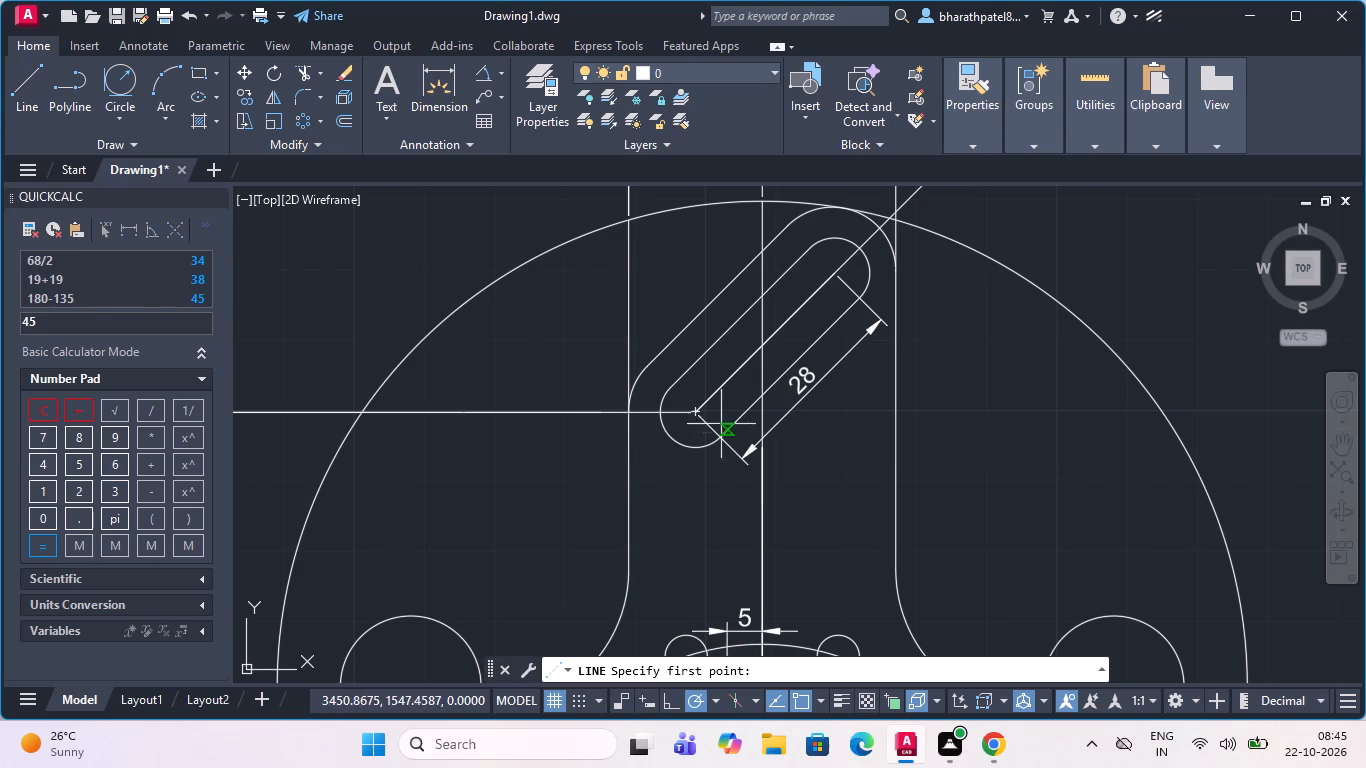
{"action": "left_click", "coordinate": [697, 411]}
{"action": "scroll", "coordinate": [697, 411], "scroll_direction": "down", "scroll_amount": 2}
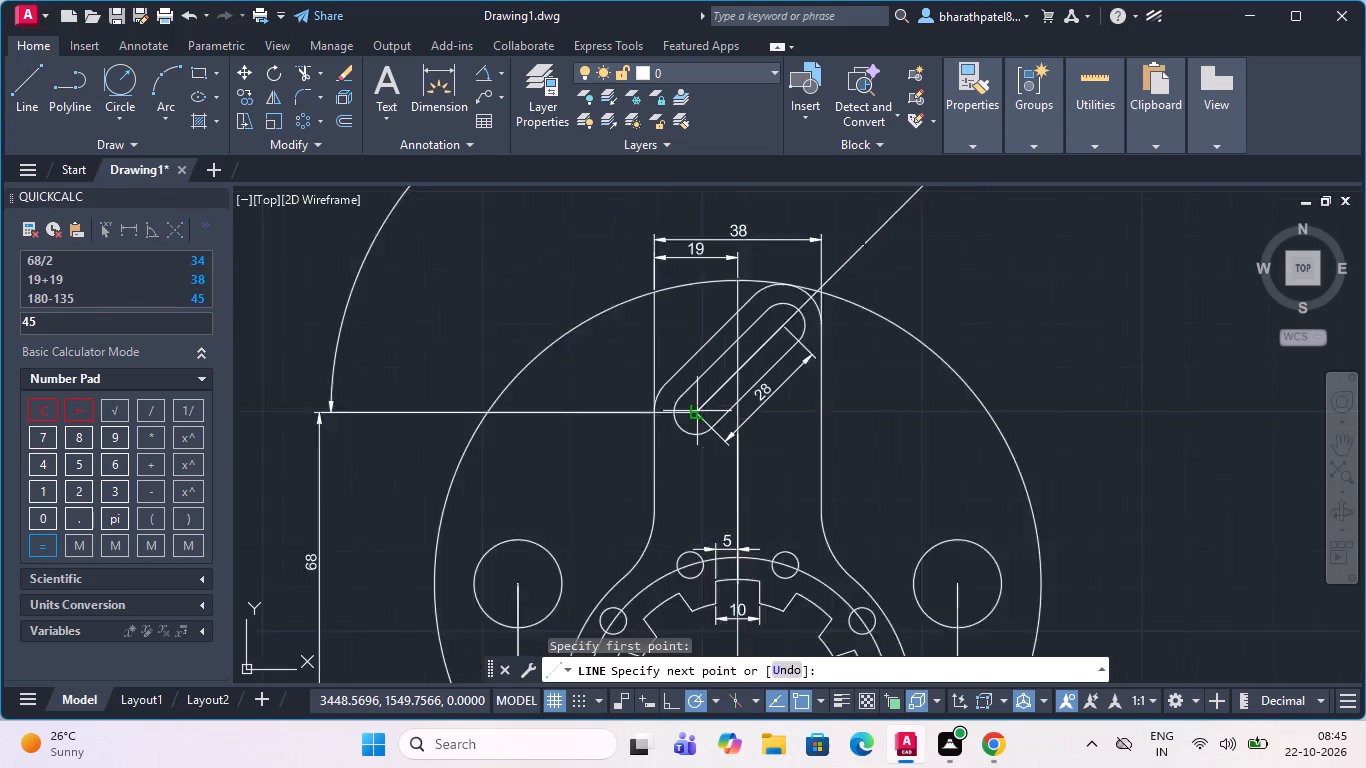
{"action": "scroll", "coordinate": [697, 411], "scroll_direction": "down", "scroll_amount": 2}
{"action": "left_click", "coordinate": [513, 419]}
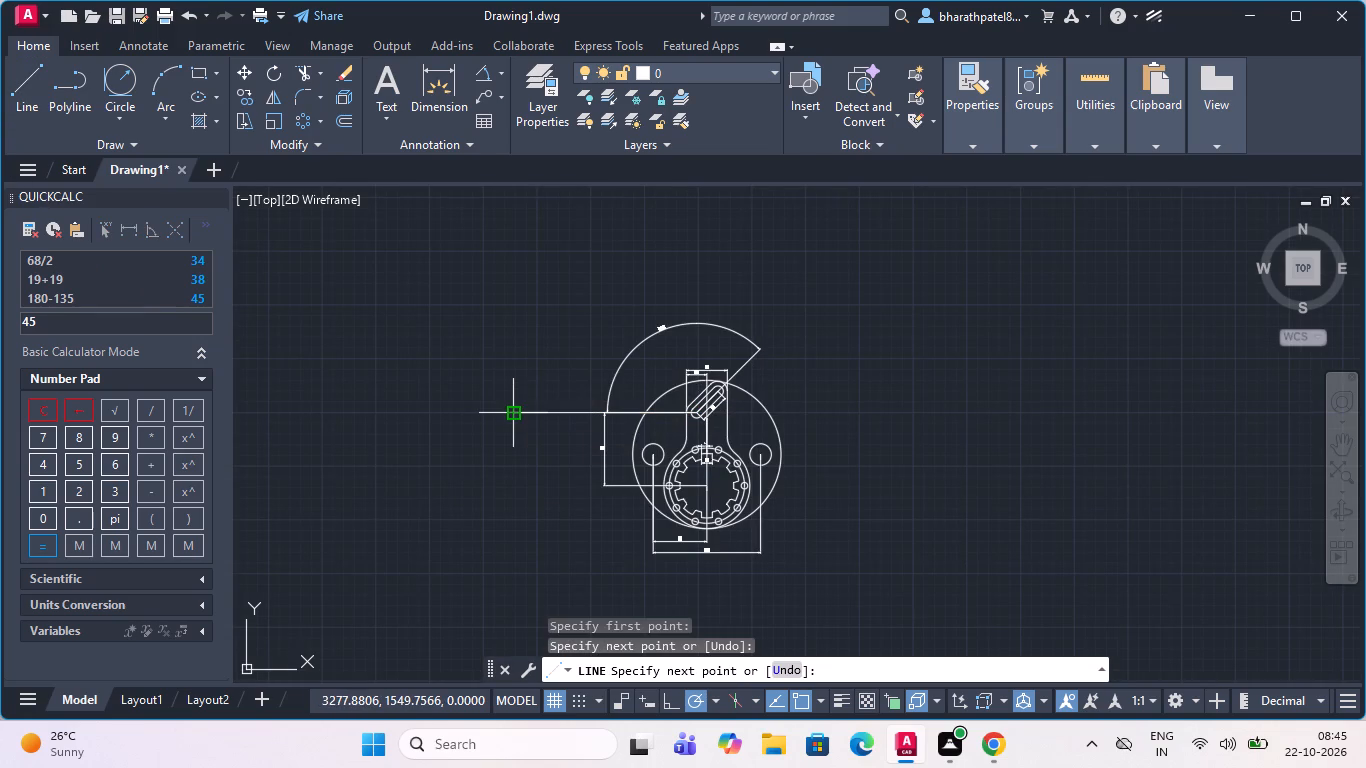
{"action": "key", "text": "Escape"}
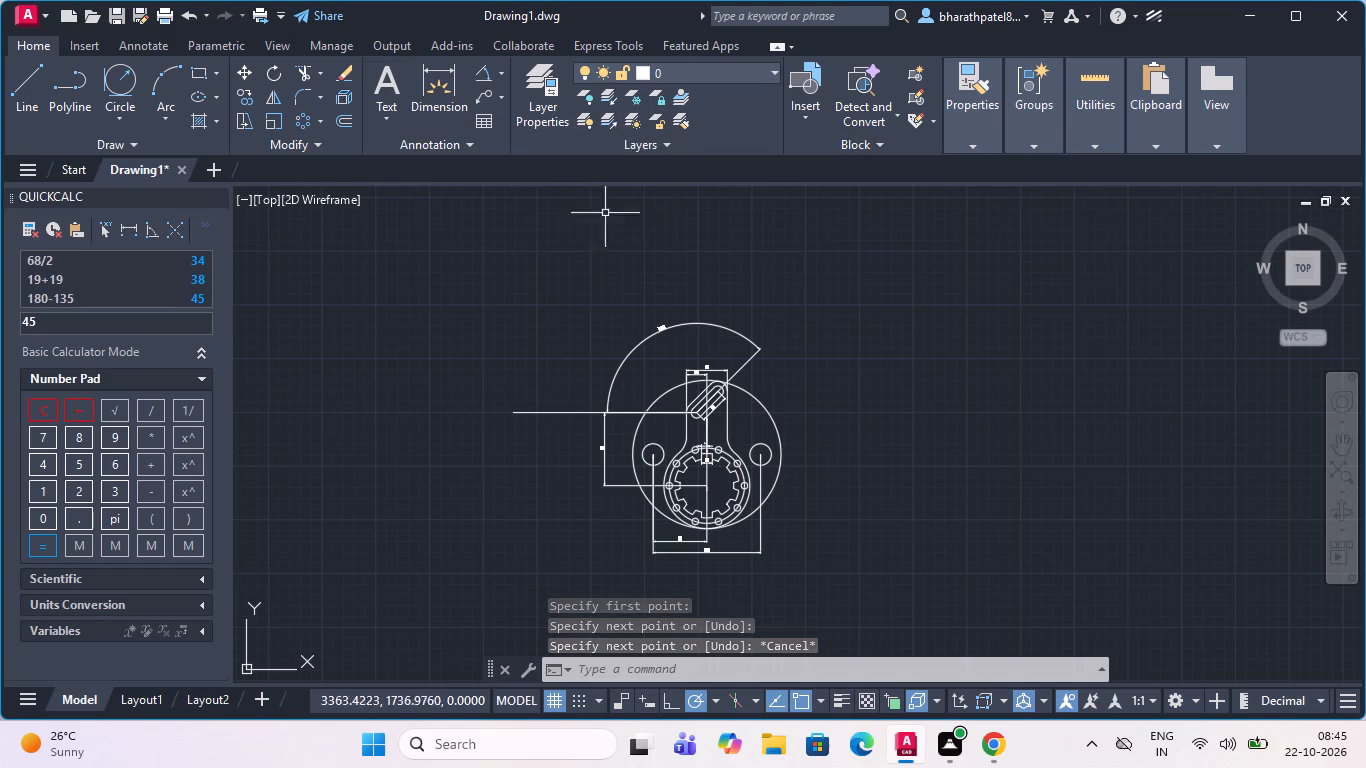
Trim away the segments of the inclined slot's axis line that extend beyond the slot's upper end centre.
{"action": "scroll", "coordinate": [722, 385], "scroll_direction": "up", "scroll_amount": 4}
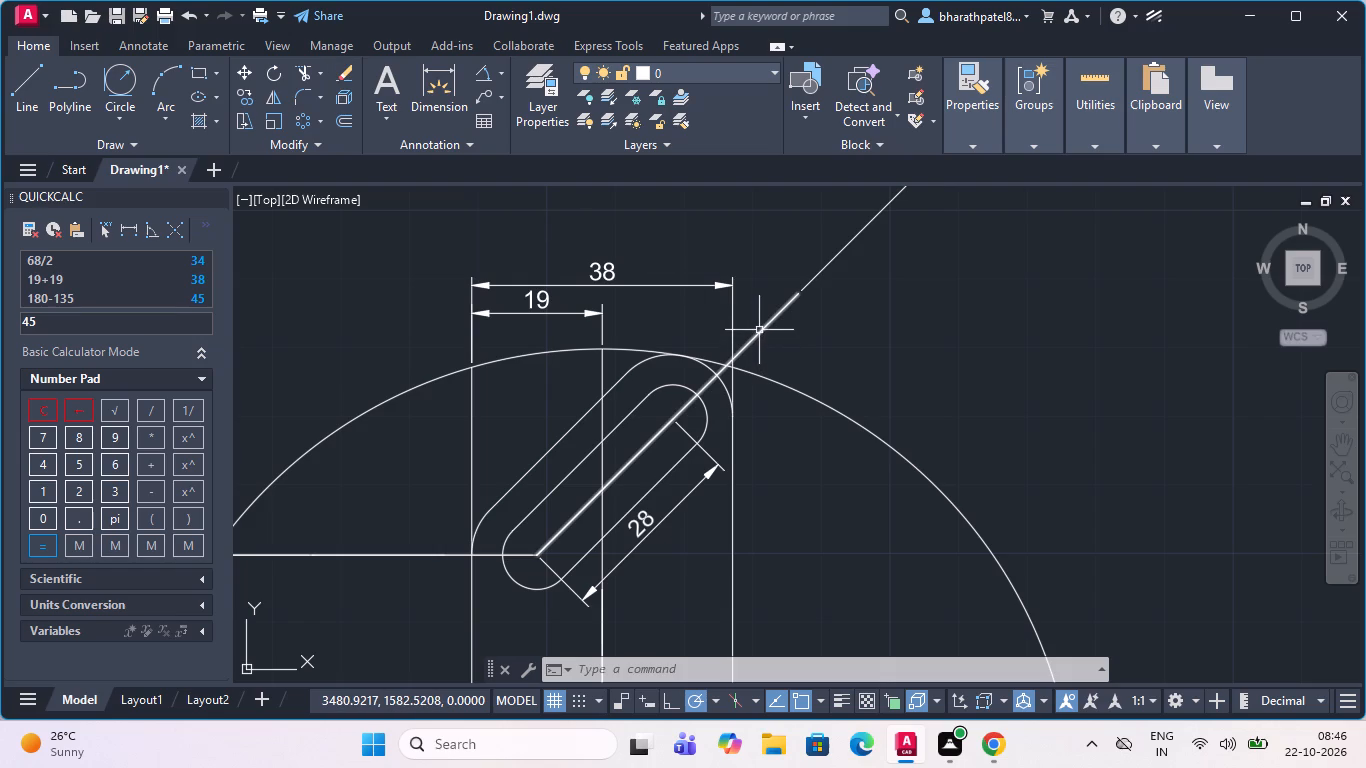
{"action": "left_click", "coordinate": [314, 67]}
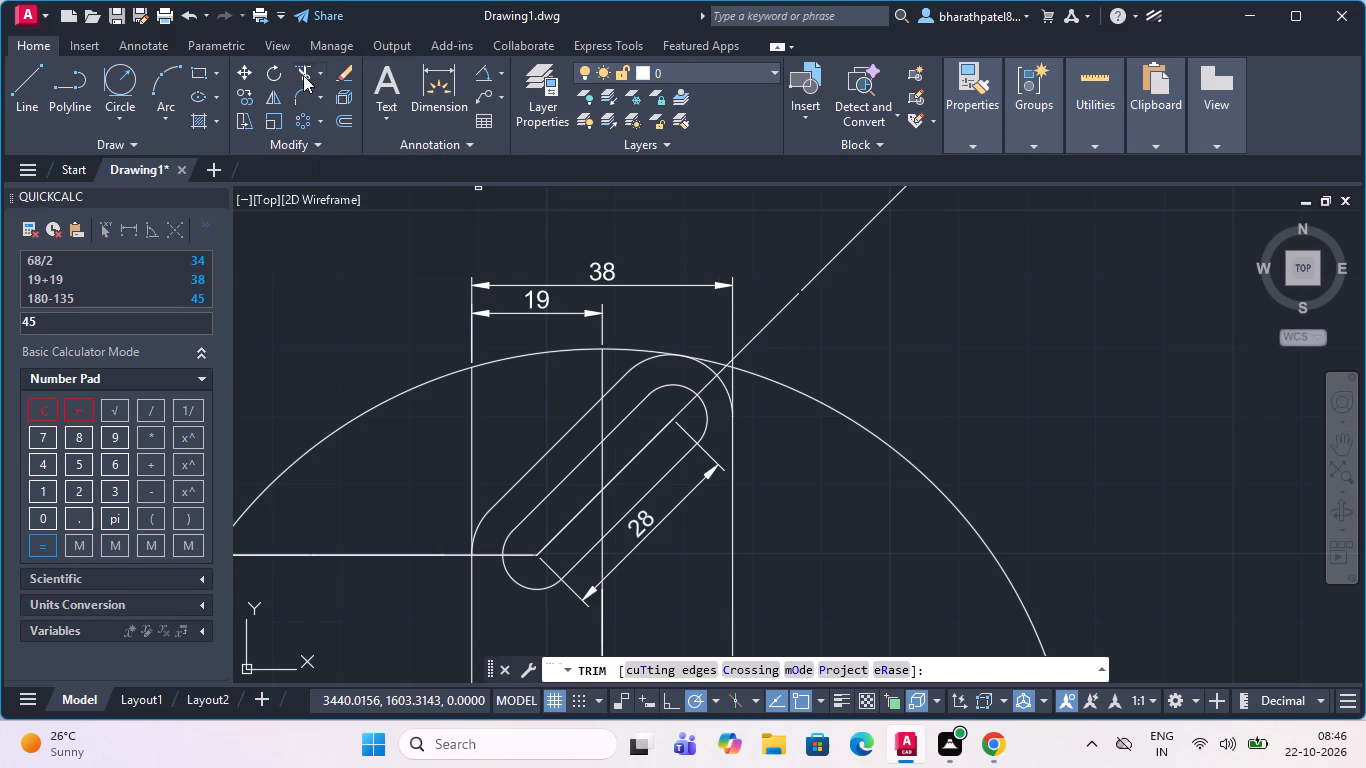
{"action": "left_click", "coordinate": [301, 74]}
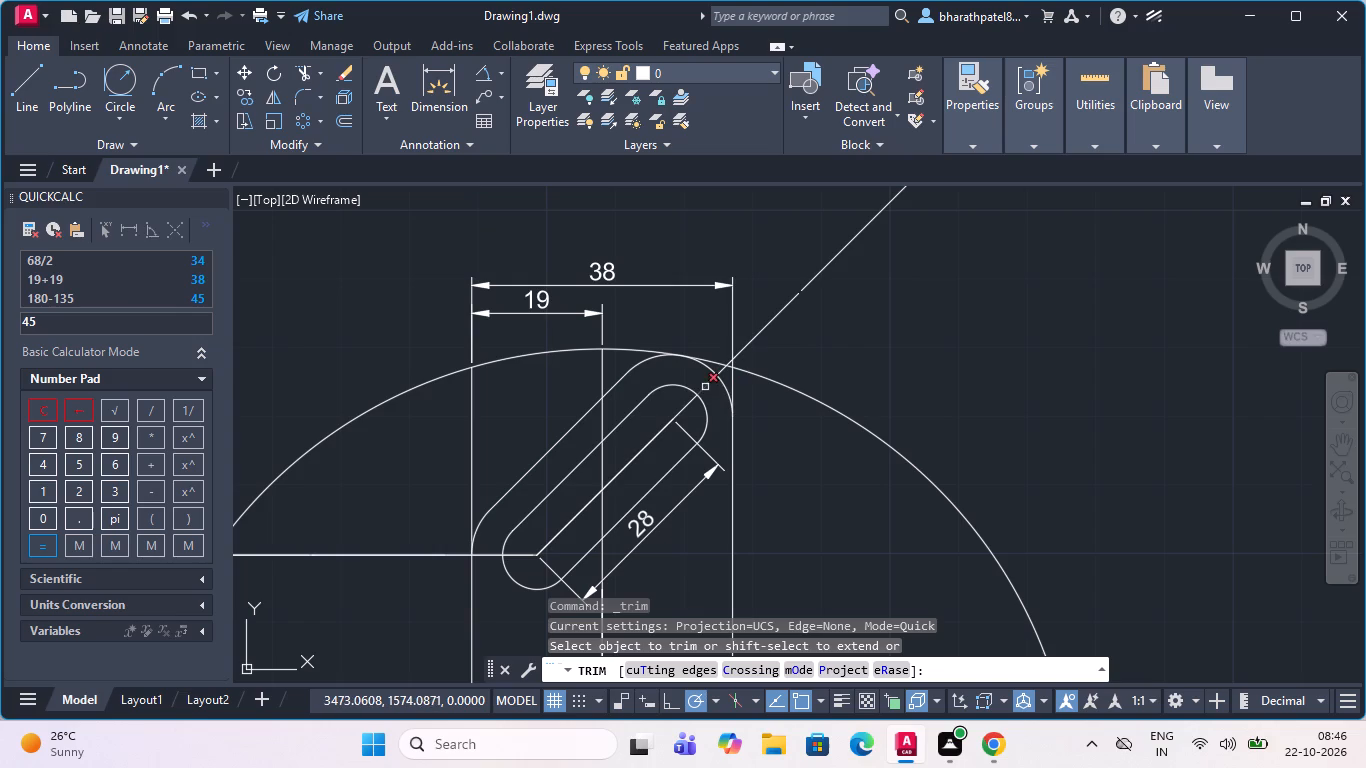
{"action": "left_click", "coordinate": [705, 386]}
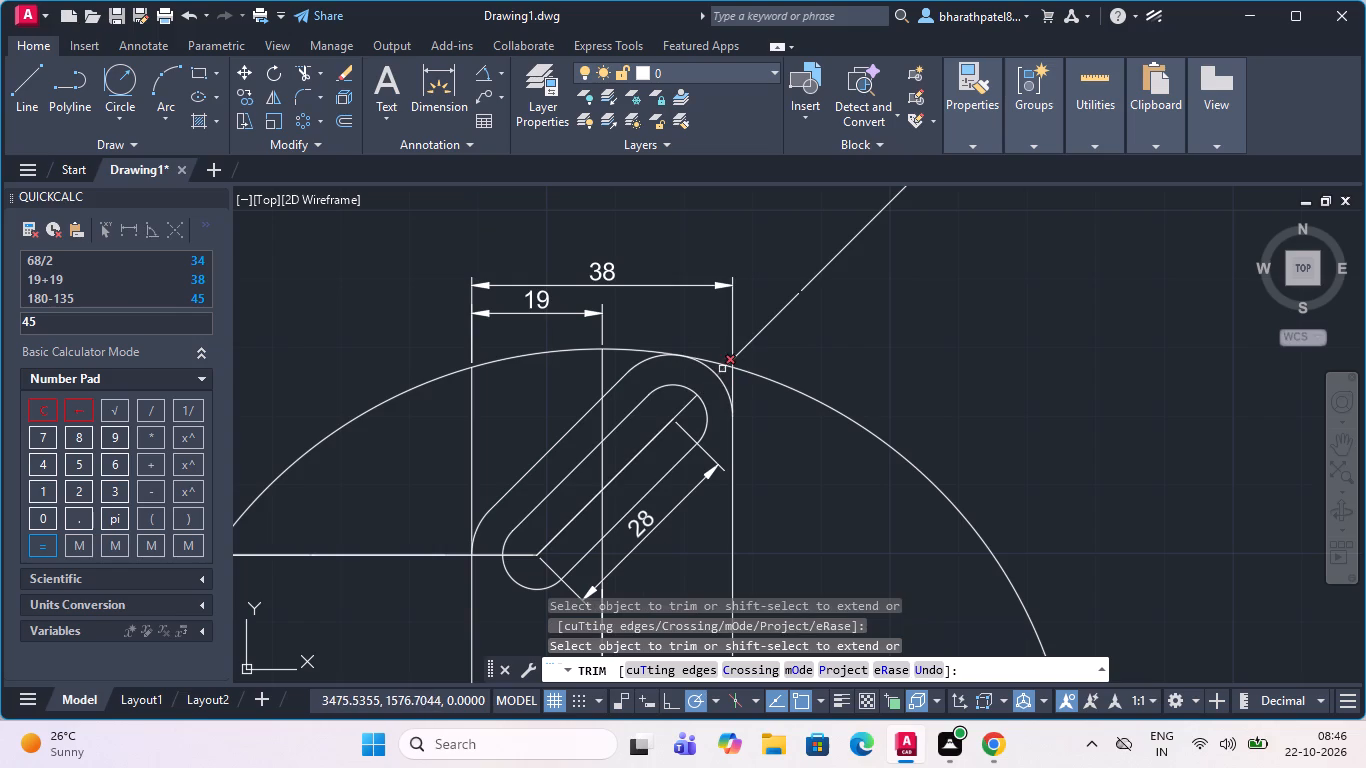
{"action": "left_click", "coordinate": [722, 369]}
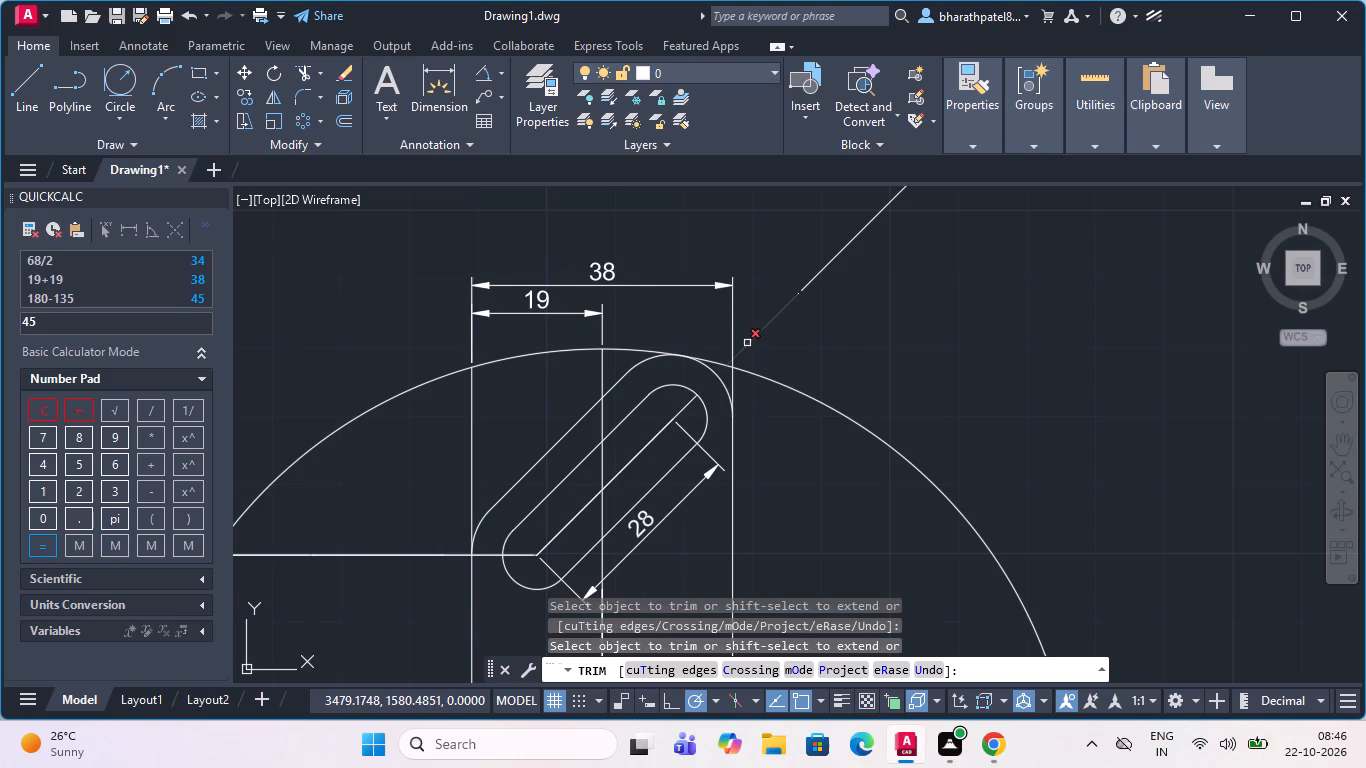
{"action": "left_click", "coordinate": [747, 343]}
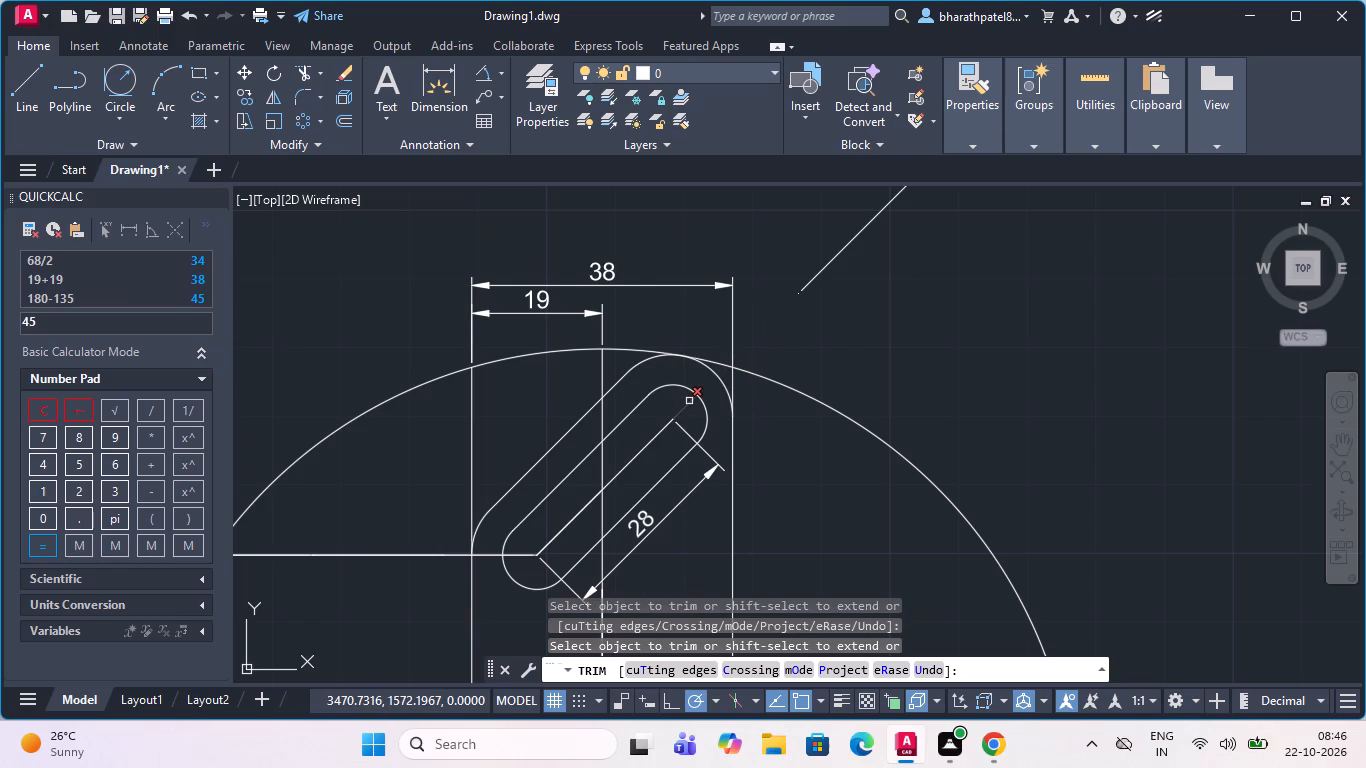
{"action": "left_click", "coordinate": [688, 404]}
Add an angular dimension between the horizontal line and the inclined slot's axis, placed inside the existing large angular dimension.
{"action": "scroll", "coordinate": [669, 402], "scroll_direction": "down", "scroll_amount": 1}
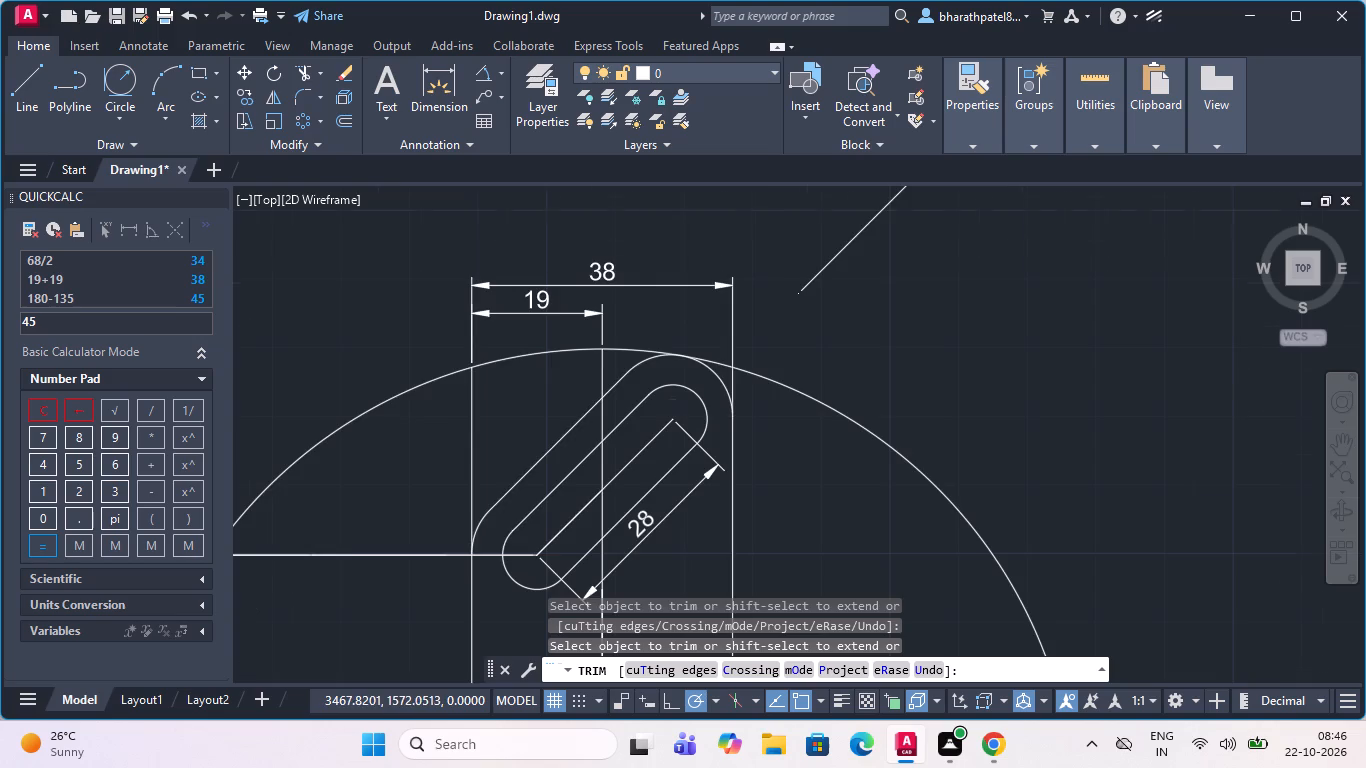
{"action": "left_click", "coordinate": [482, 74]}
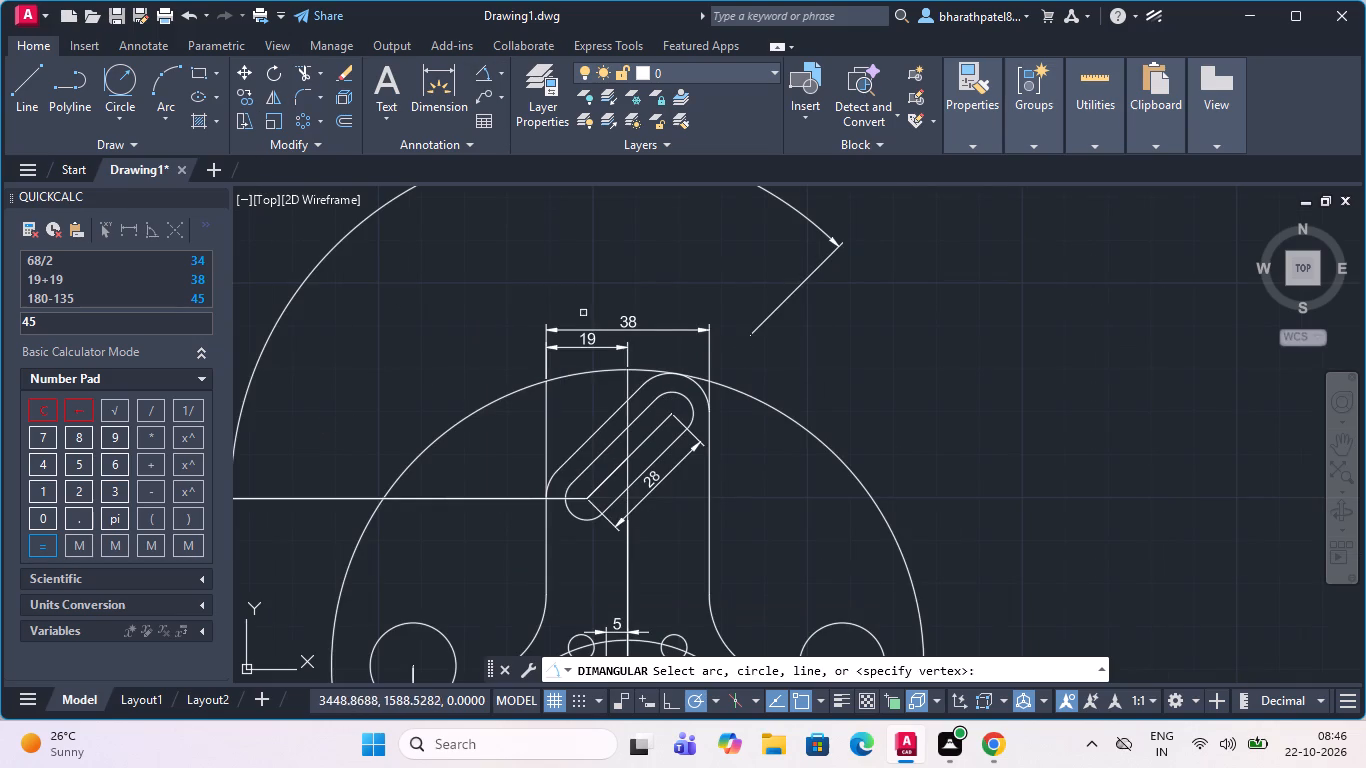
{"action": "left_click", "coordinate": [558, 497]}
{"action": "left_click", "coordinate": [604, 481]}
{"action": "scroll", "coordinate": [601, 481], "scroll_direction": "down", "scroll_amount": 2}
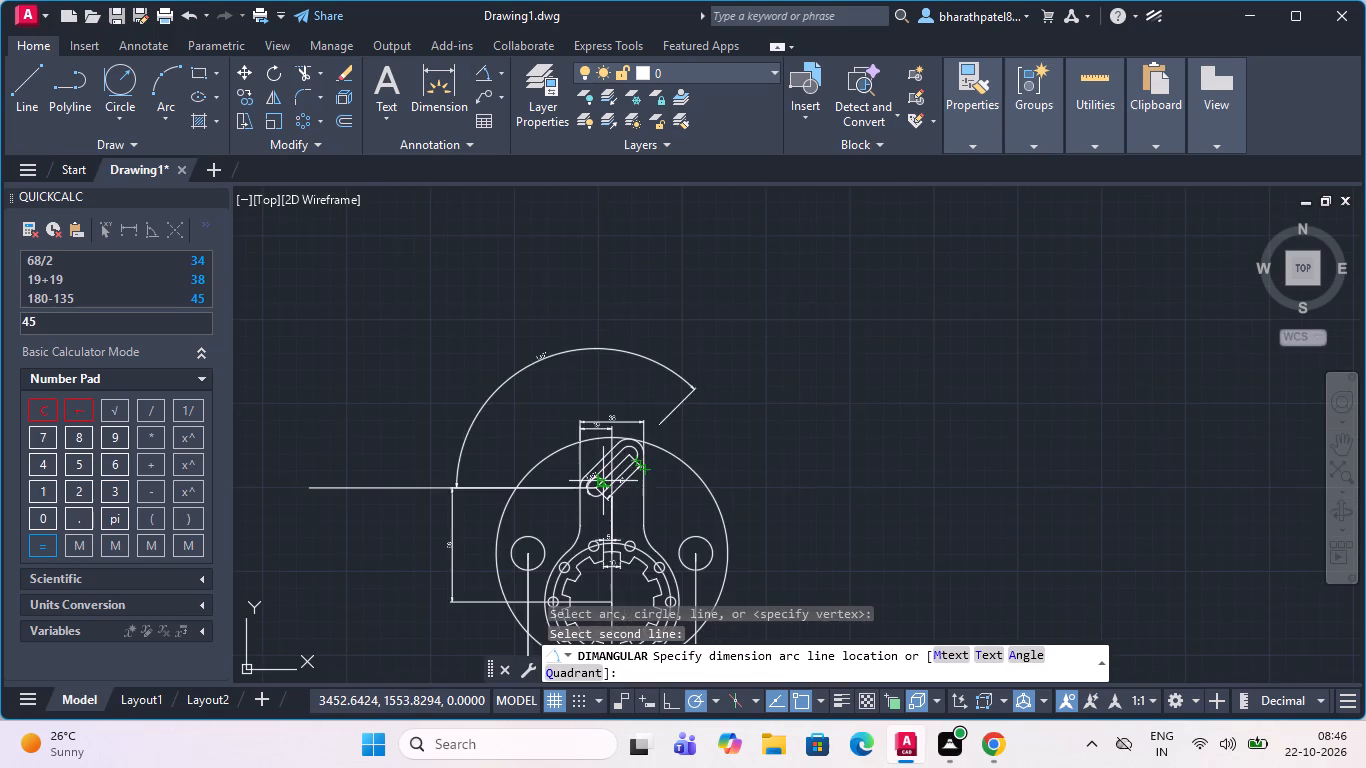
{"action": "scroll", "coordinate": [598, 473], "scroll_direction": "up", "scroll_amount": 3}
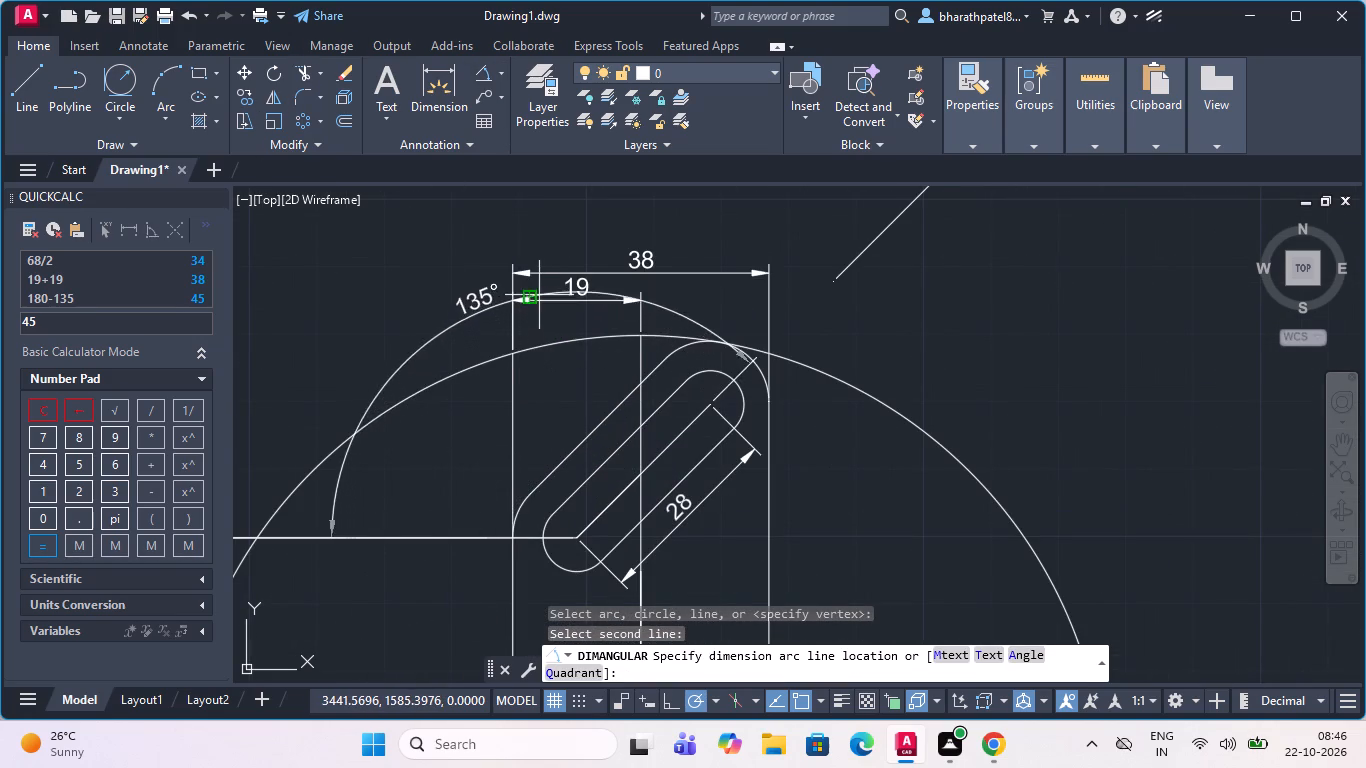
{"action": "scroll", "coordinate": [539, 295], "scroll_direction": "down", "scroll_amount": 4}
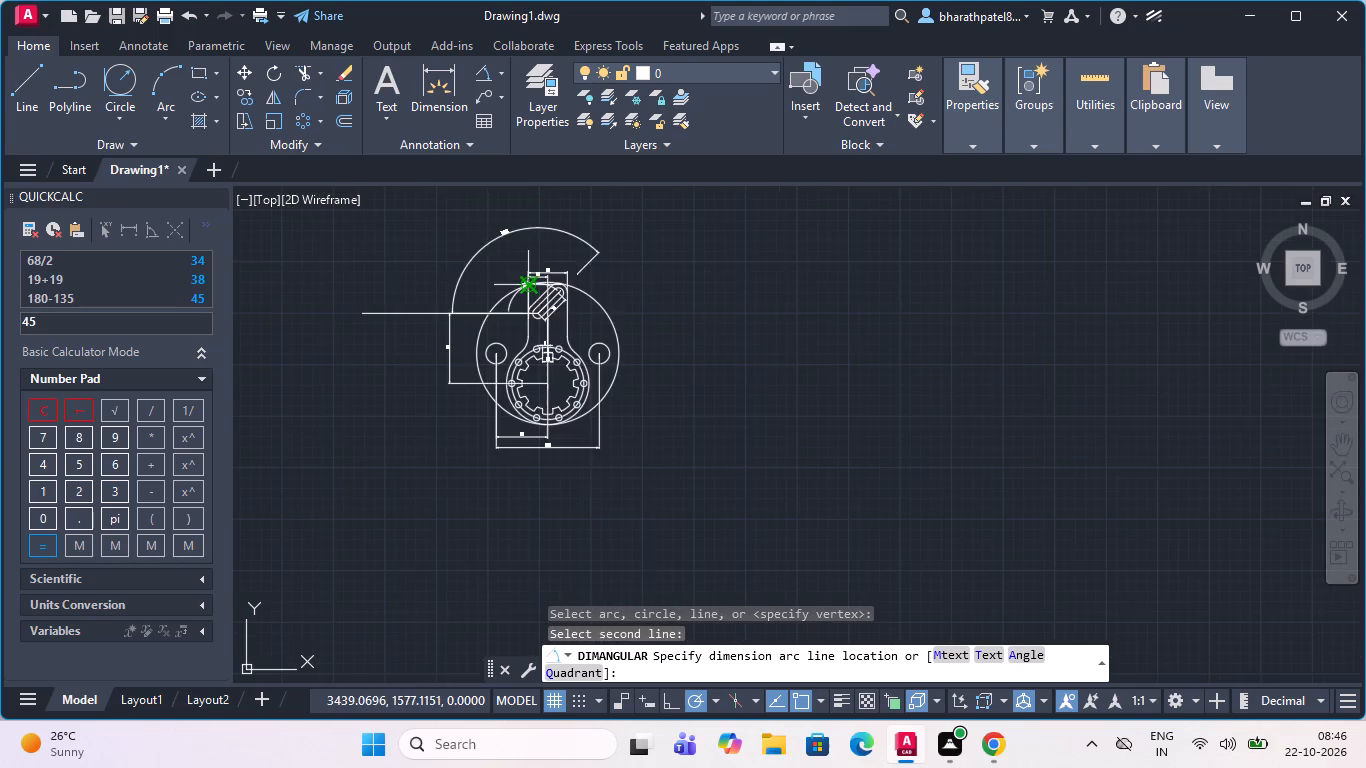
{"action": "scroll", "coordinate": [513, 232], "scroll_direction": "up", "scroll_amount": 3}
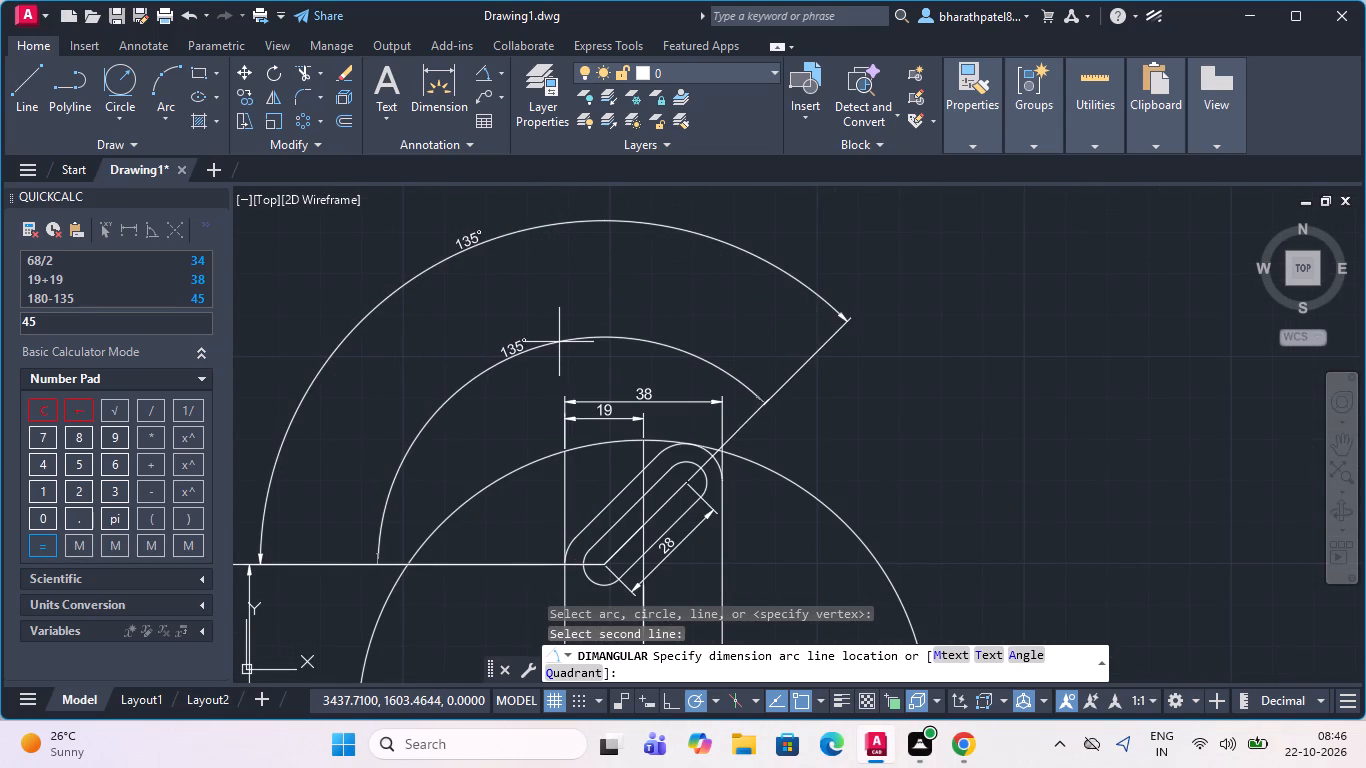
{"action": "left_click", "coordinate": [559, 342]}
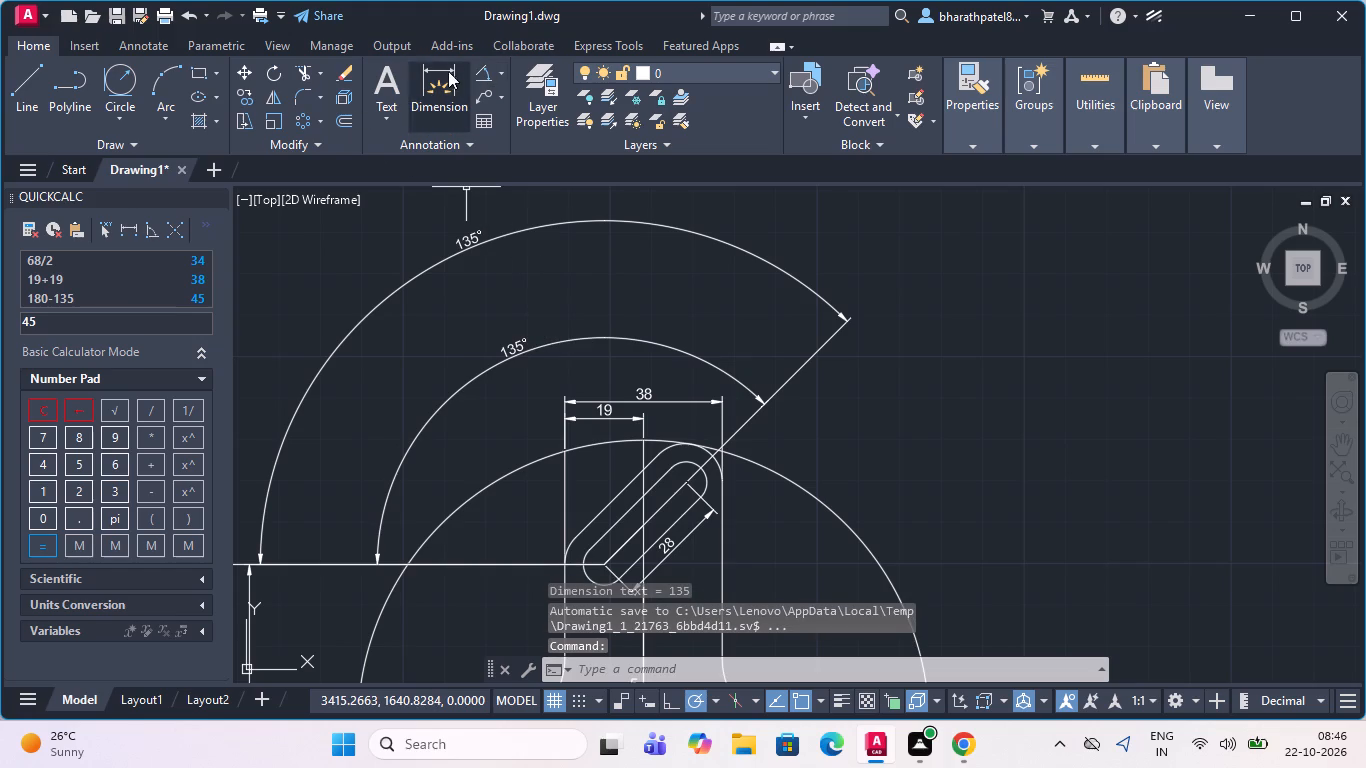
Delete the larger outer 135° angular dimension at the inclined slot.
{"action": "left_click", "coordinate": [307, 66]}
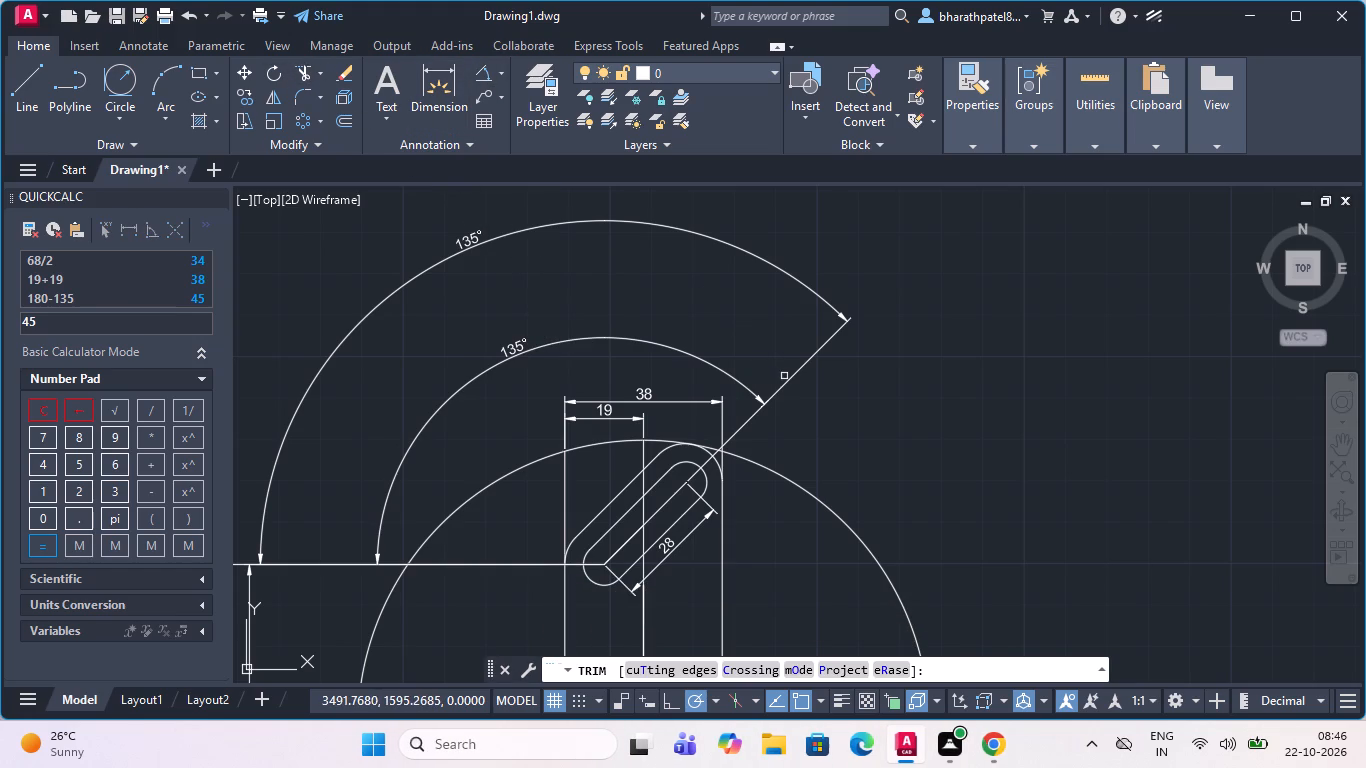
{"action": "left_click", "coordinate": [788, 381]}
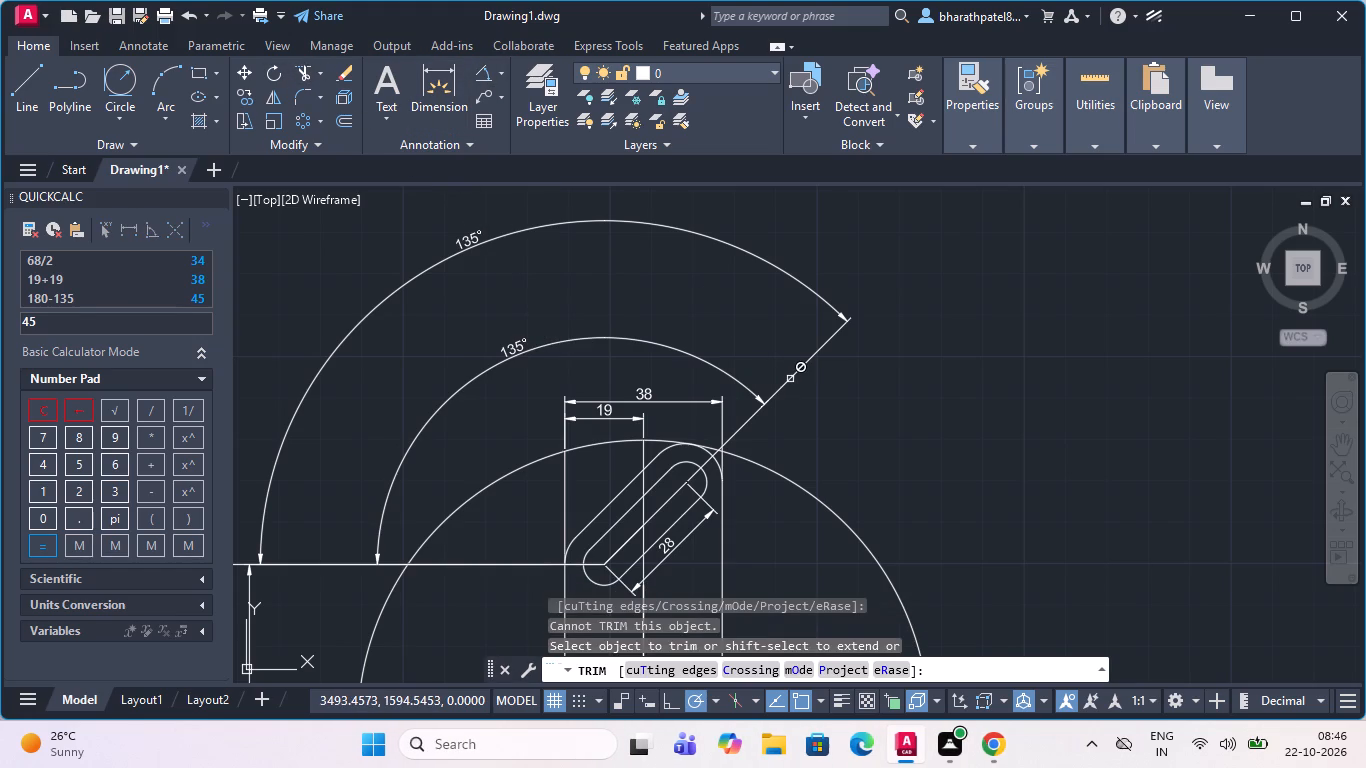
{"action": "key", "text": "Escape"}
{"action": "left_click", "coordinate": [789, 375]}
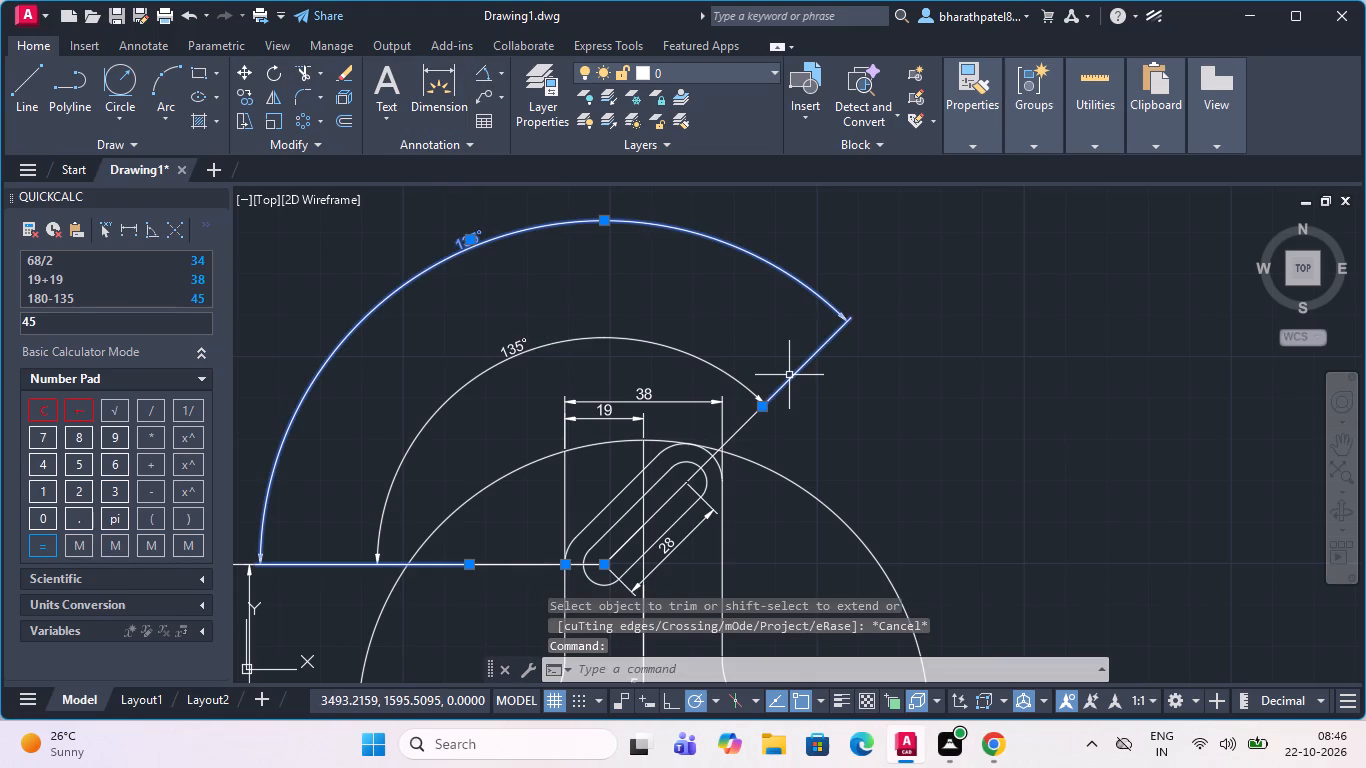
{"action": "key", "text": "Delete"}
Delete the long horizontal line running from the inclined slot's lower end centre past the plate's outline.
{"action": "scroll", "coordinate": [331, 386], "scroll_direction": "down", "scroll_amount": 3}
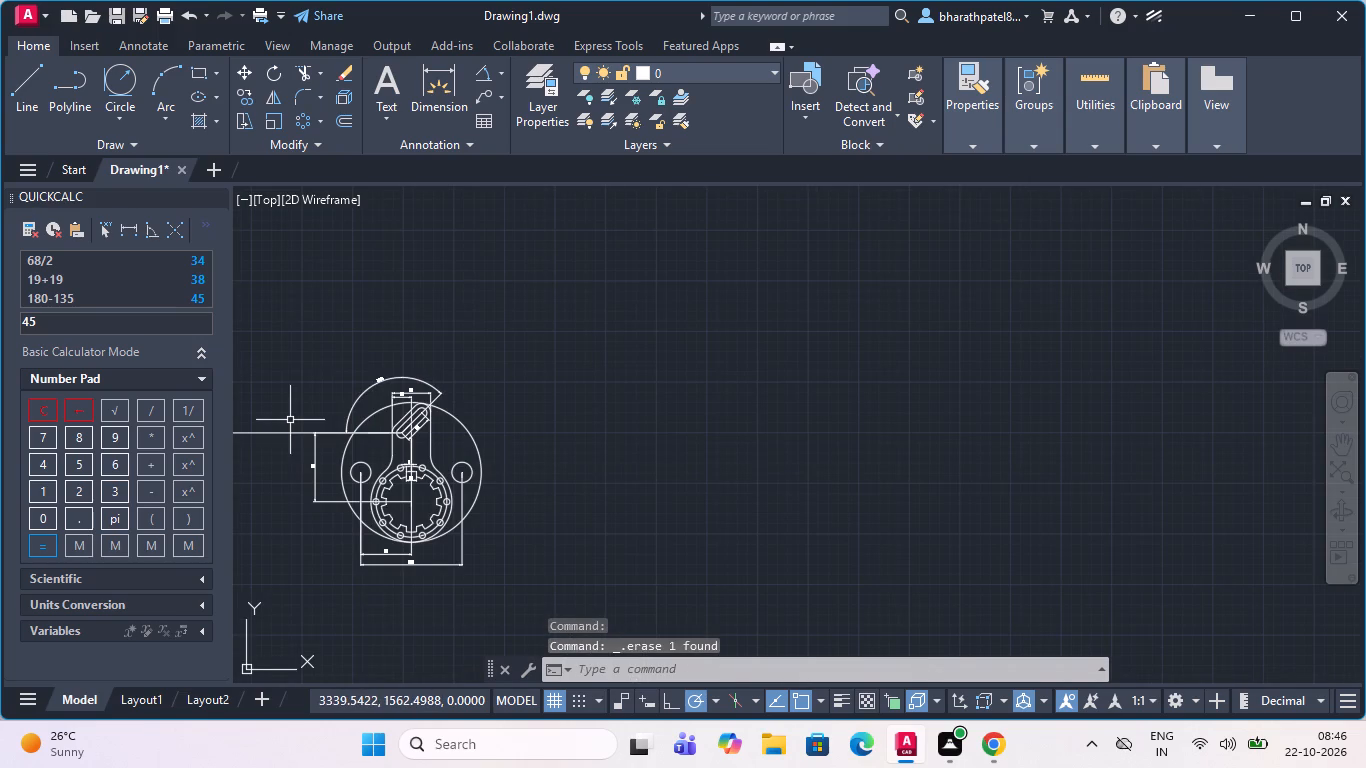
{"action": "left_click", "coordinate": [295, 432]}
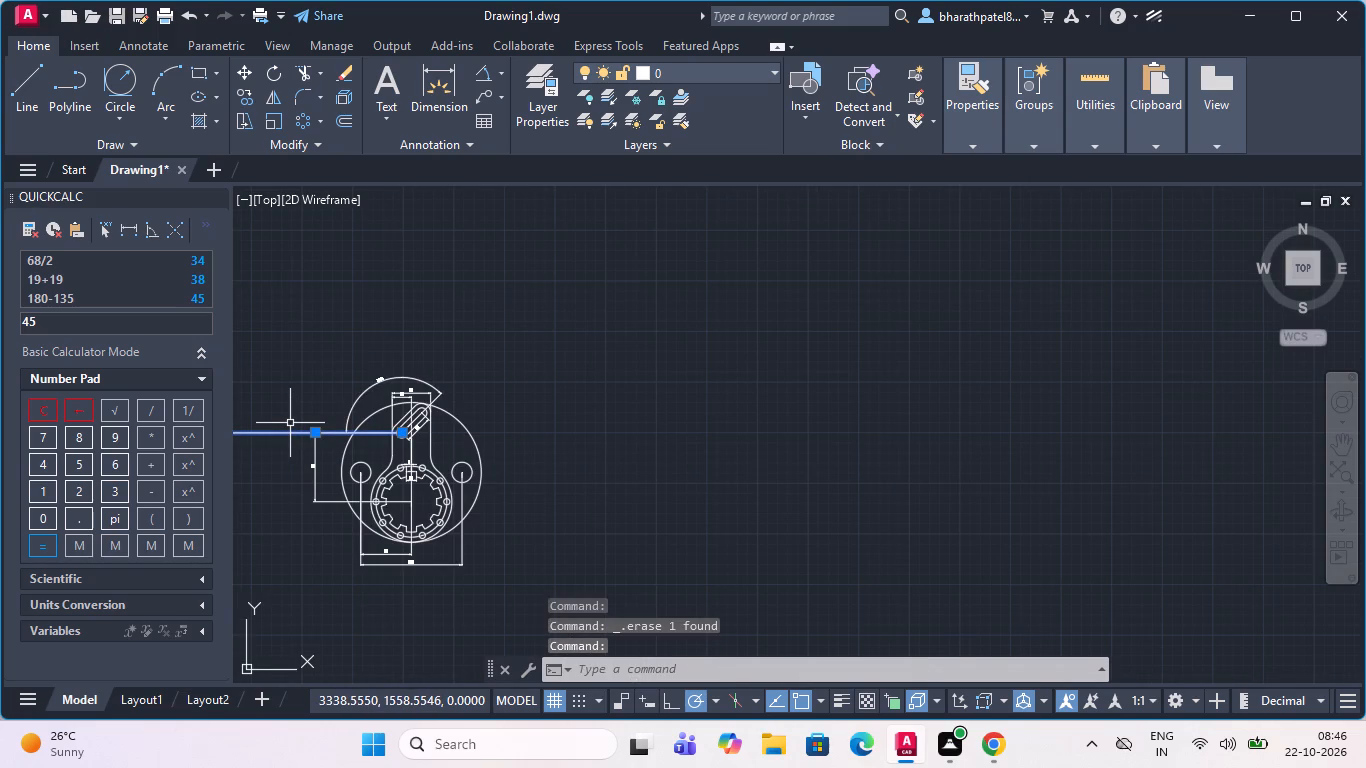
{"action": "key", "text": "Delete"}
Delete the remaining 135° angular dimension at the slot, picking it by its stray point outside the plate's left side.
{"action": "scroll", "coordinate": [309, 408], "scroll_direction": "up", "scroll_amount": 2}
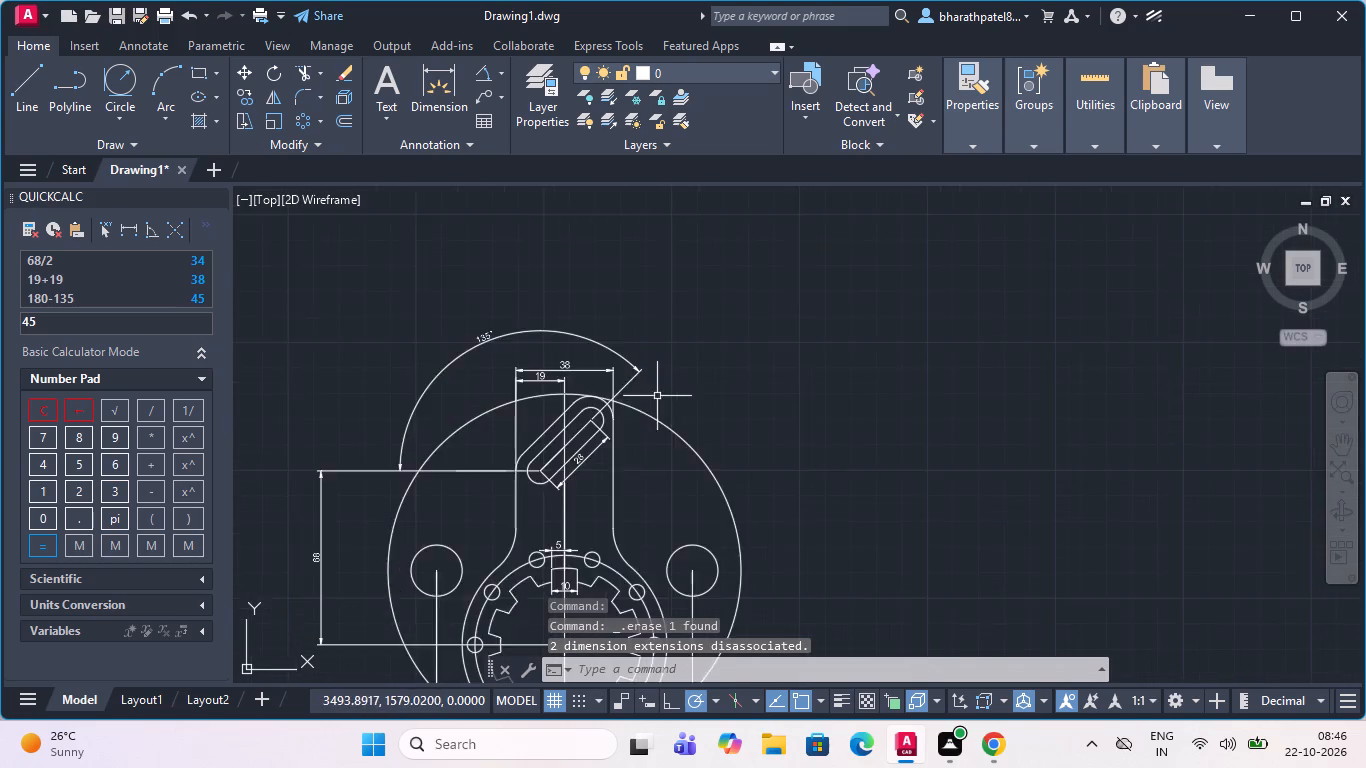
{"action": "scroll", "coordinate": [657, 396], "scroll_direction": "down", "scroll_amount": 2}
{"action": "scroll", "coordinate": [550, 450], "scroll_direction": "up", "scroll_amount": 2}
{"action": "scroll", "coordinate": [475, 365], "scroll_direction": "down", "scroll_amount": 1}
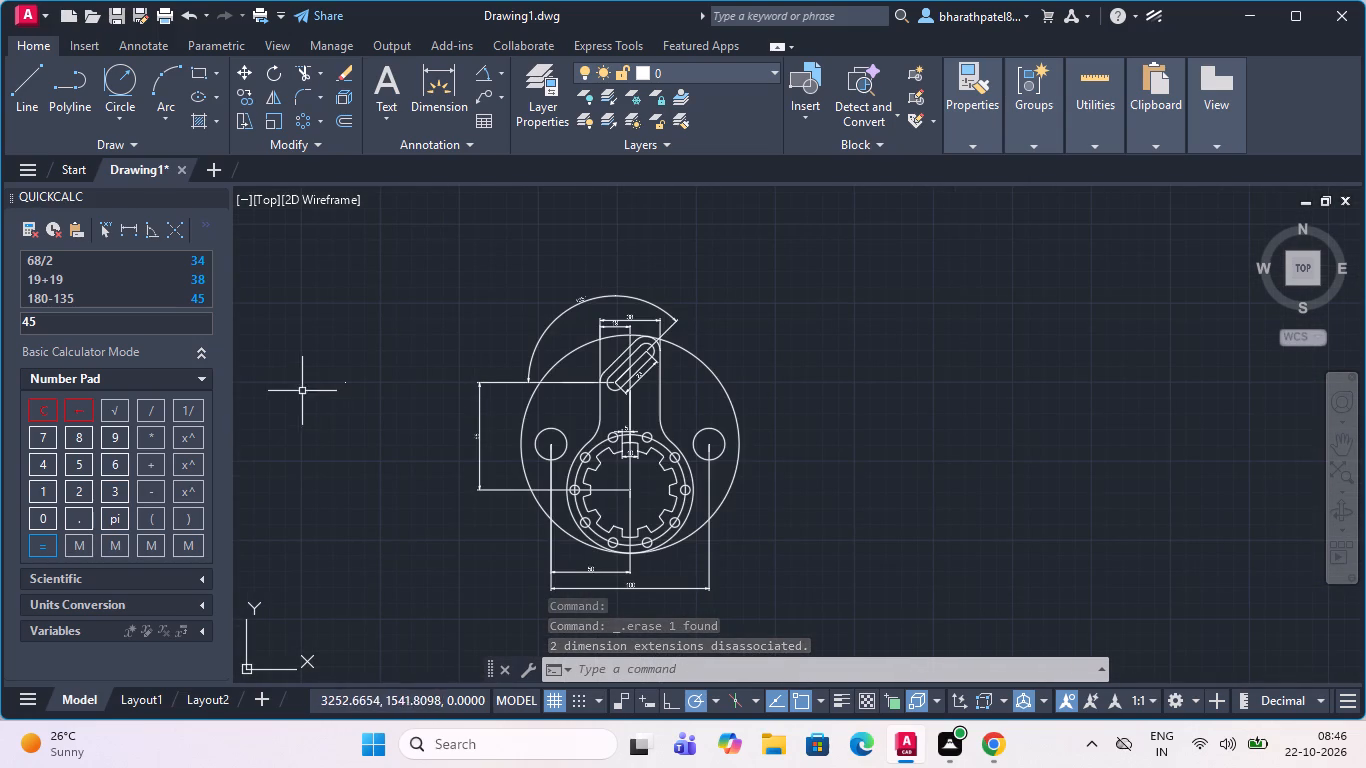
{"action": "left_click", "coordinate": [302, 349]}
{"action": "left_click", "coordinate": [417, 423]}
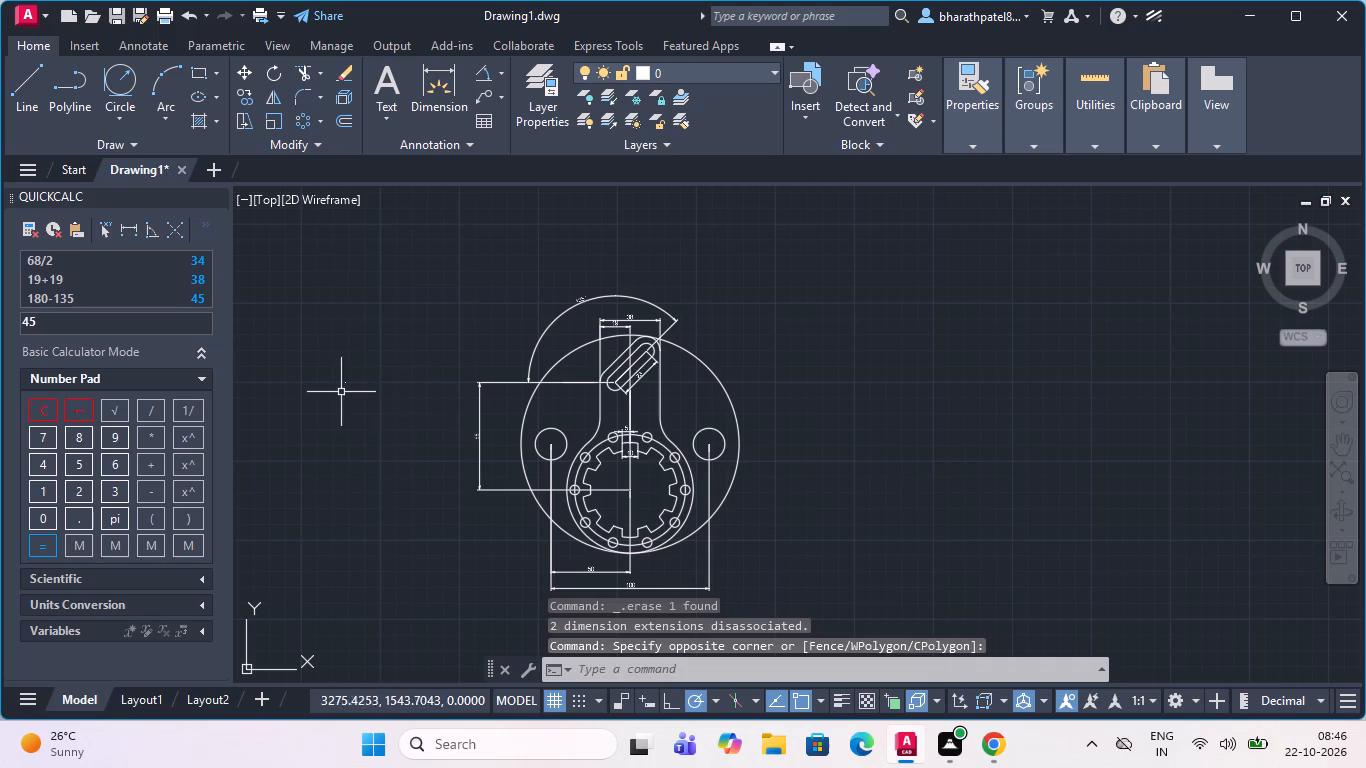
{"action": "key", "text": "Escape"}
{"action": "scroll", "coordinate": [326, 380], "scroll_direction": "up", "scroll_amount": 4}
{"action": "left_click_drag", "start_coordinate": [355, 338], "coordinate": [362, 357]}
{"action": "left_click", "coordinate": [553, 467]}
{"action": "left_click_drag", "start_coordinate": [442, 389], "coordinate": [430, 401]}
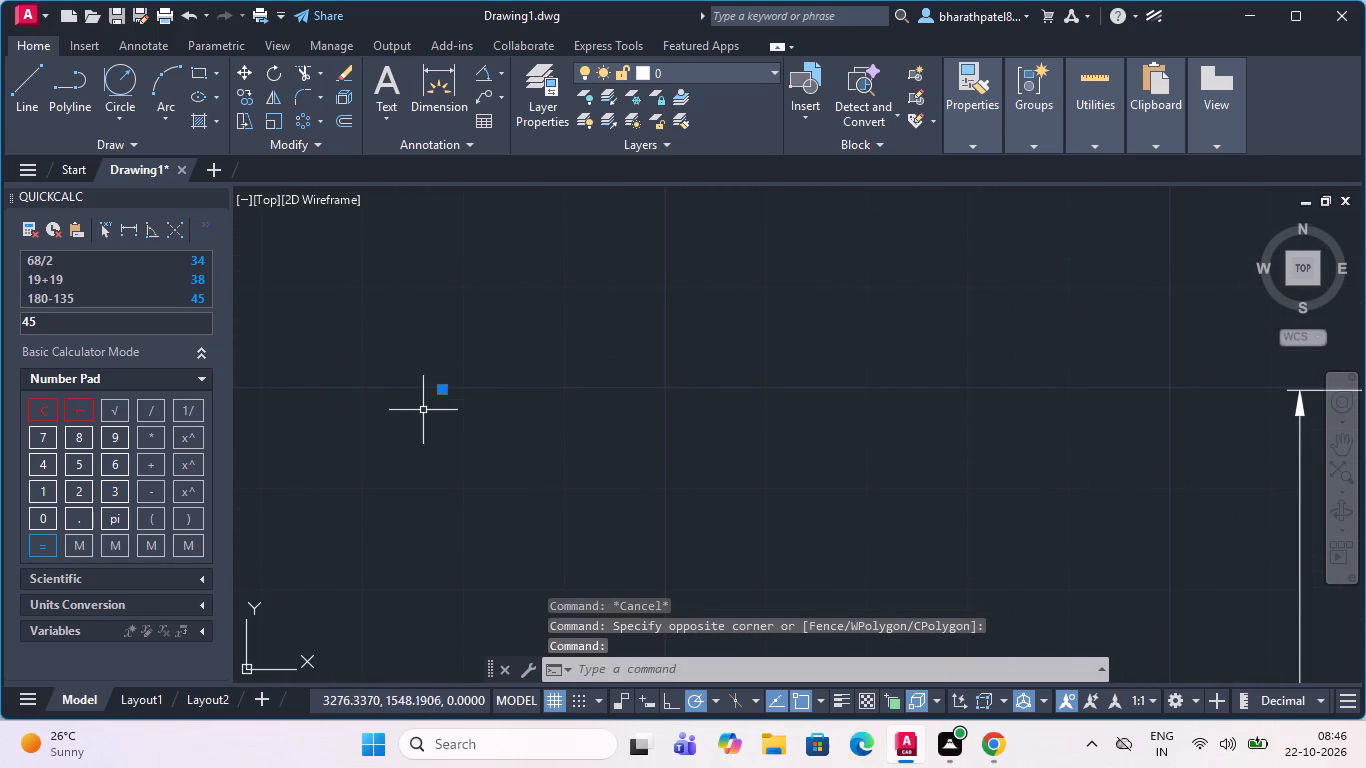
{"action": "key", "text": "Delete"}
Add a radius dimension to the ten-slot bore's lower-right arc, with its text outside the plate's outline.
{"action": "scroll", "coordinate": [416, 394], "scroll_direction": "down", "scroll_amount": 3}
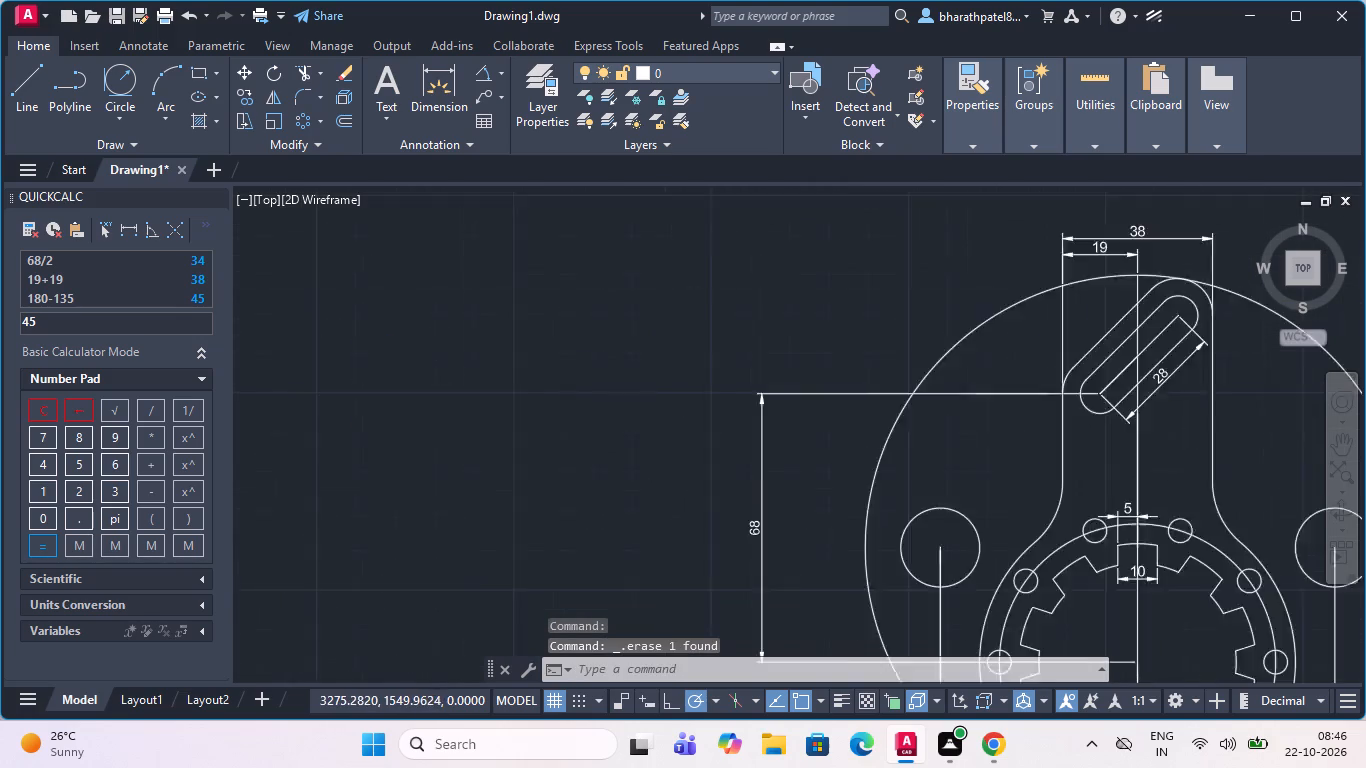
{"action": "scroll", "coordinate": [496, 381], "scroll_direction": "down", "scroll_amount": 2}
{"action": "left_click", "coordinate": [499, 69]}
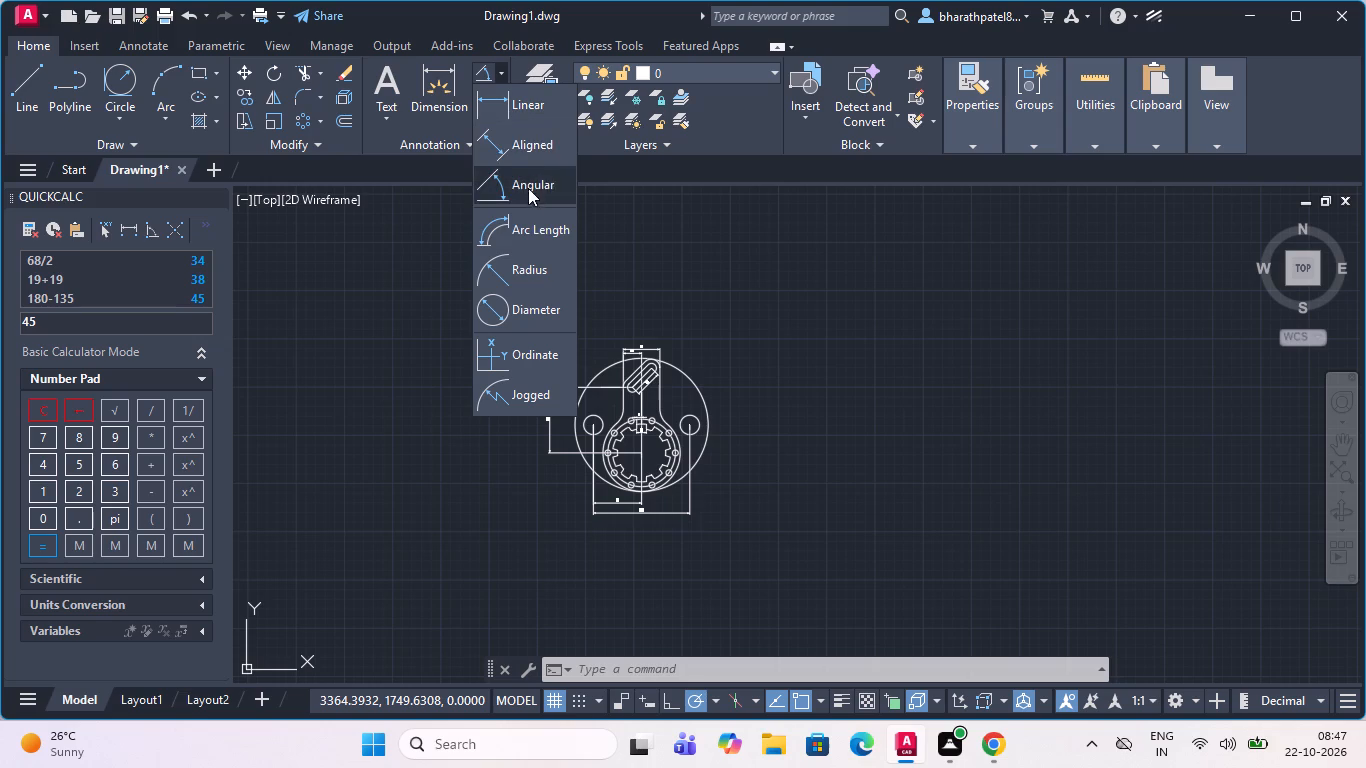
{"action": "left_click", "coordinate": [539, 261]}
{"action": "scroll", "coordinate": [679, 550], "scroll_direction": "up", "scroll_amount": 2}
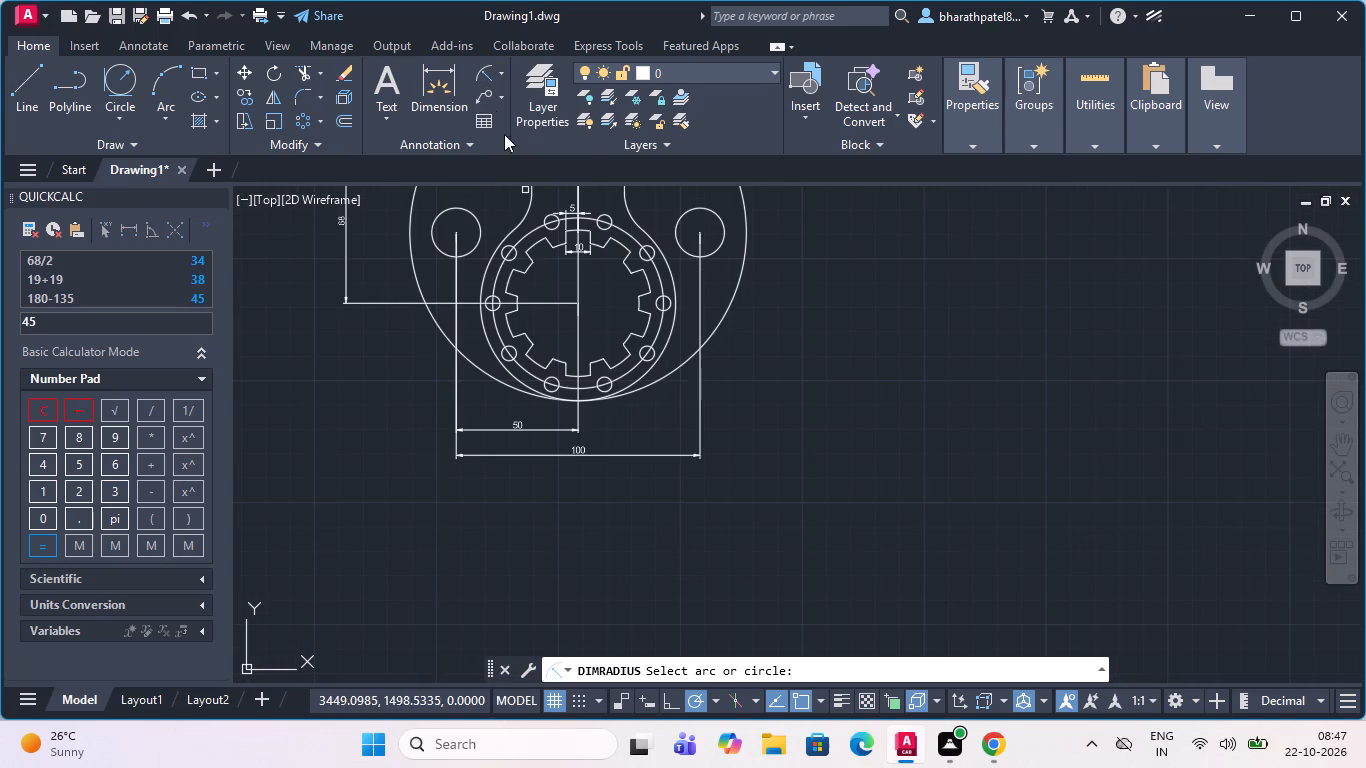
{"action": "left_click", "coordinate": [484, 72]}
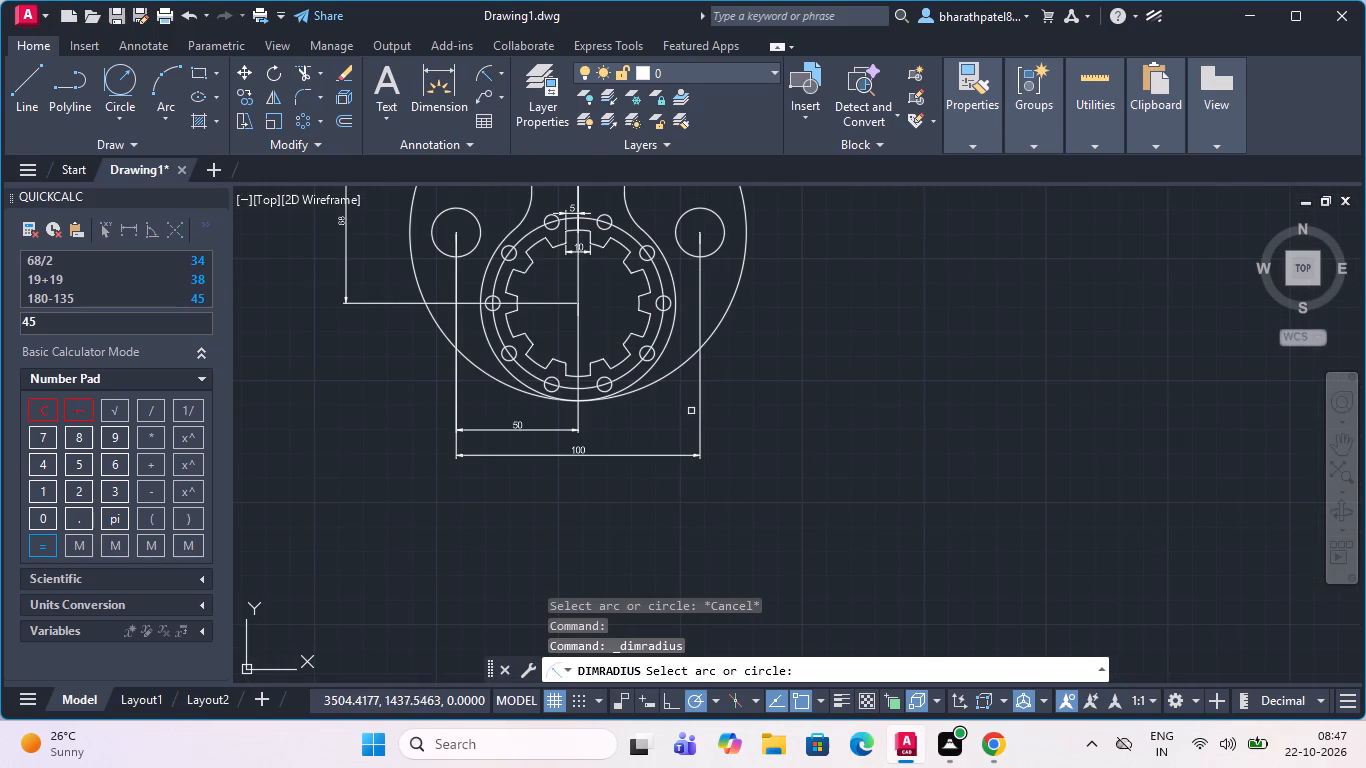
{"action": "left_click", "coordinate": [627, 359]}
{"action": "scroll", "coordinate": [711, 412], "scroll_direction": "up", "scroll_amount": 3}
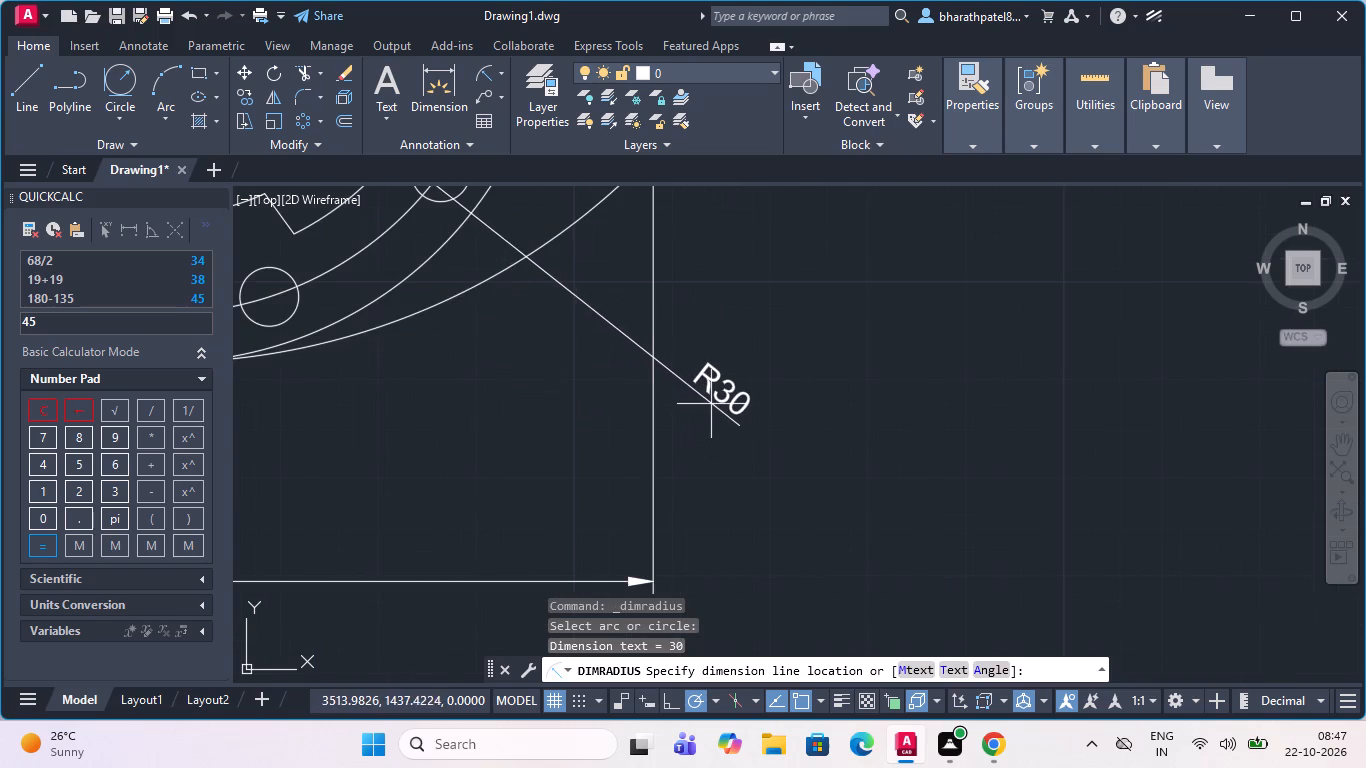
{"action": "left_click", "coordinate": [711, 400]}
Add a radius dimension to the pitch circle through the ten small holes, with its text outside the plate's right side.
{"action": "scroll", "coordinate": [688, 396], "scroll_direction": "down", "scroll_amount": 3}
{"action": "scroll", "coordinate": [596, 361], "scroll_direction": "up", "scroll_amount": 2}
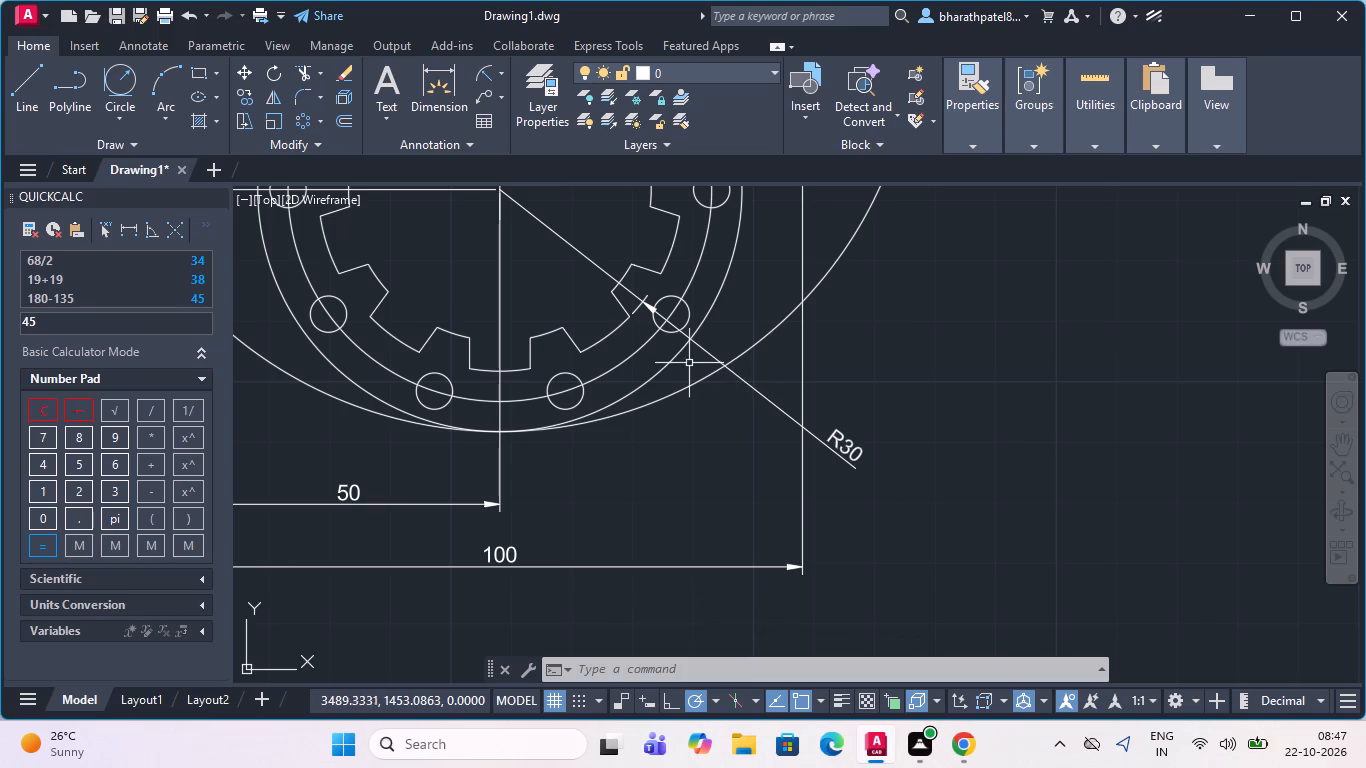
{"action": "scroll", "coordinate": [686, 361], "scroll_direction": "down", "scroll_amount": 2}
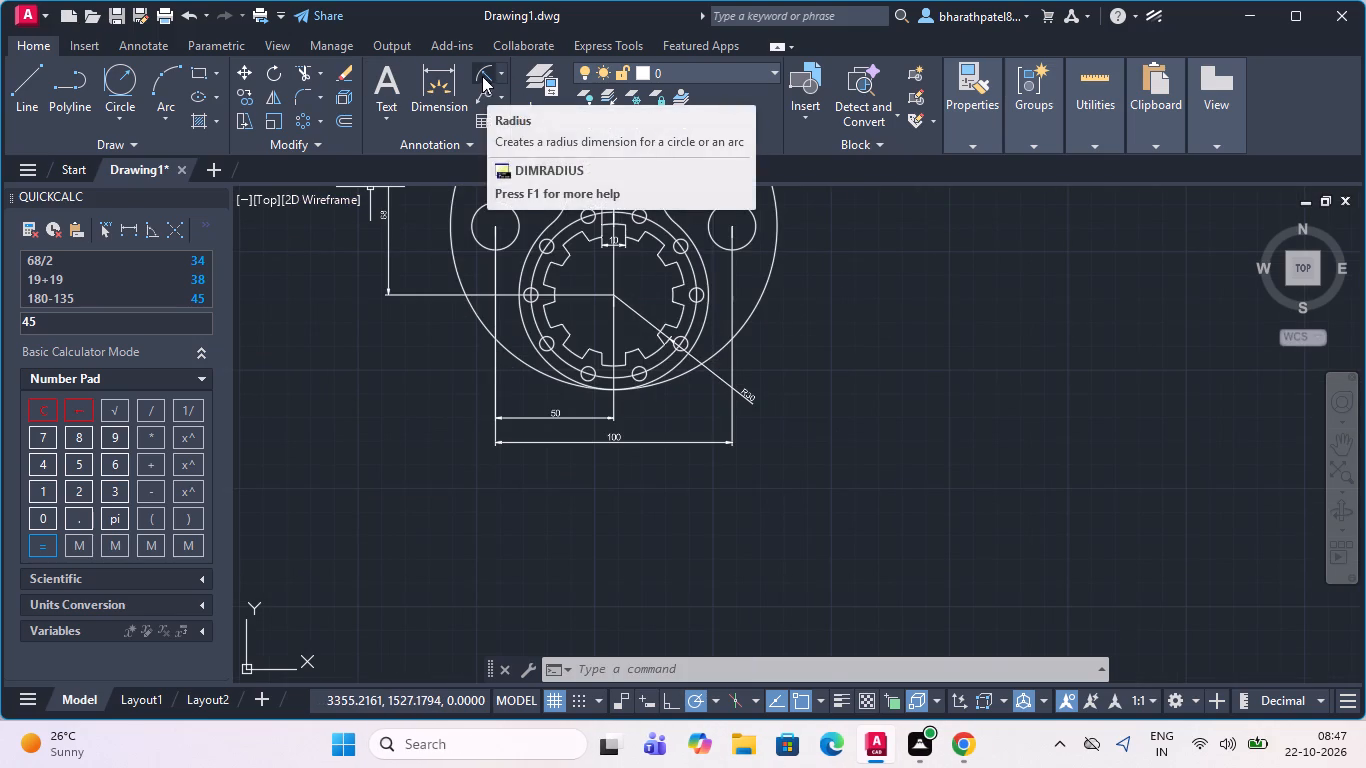
{"action": "left_click", "coordinate": [482, 75]}
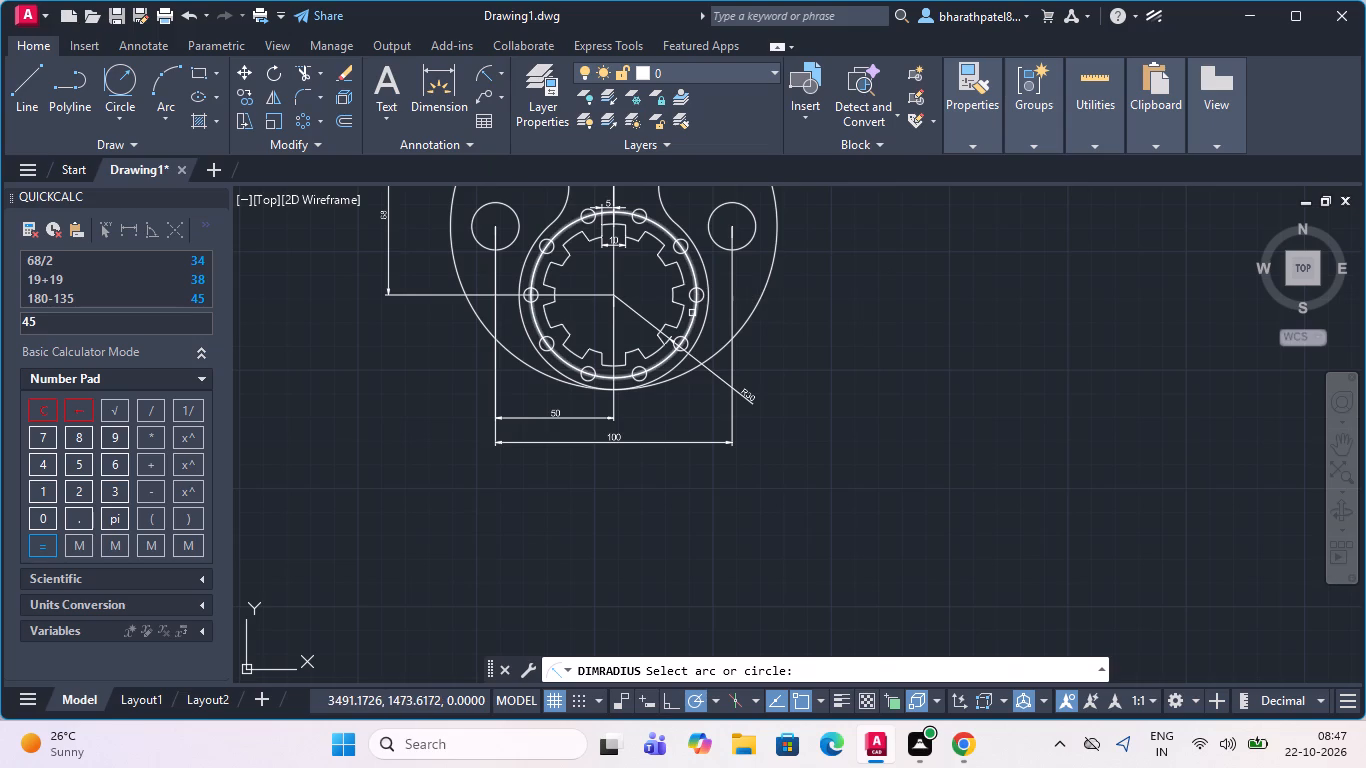
{"action": "left_click", "coordinate": [693, 313]}
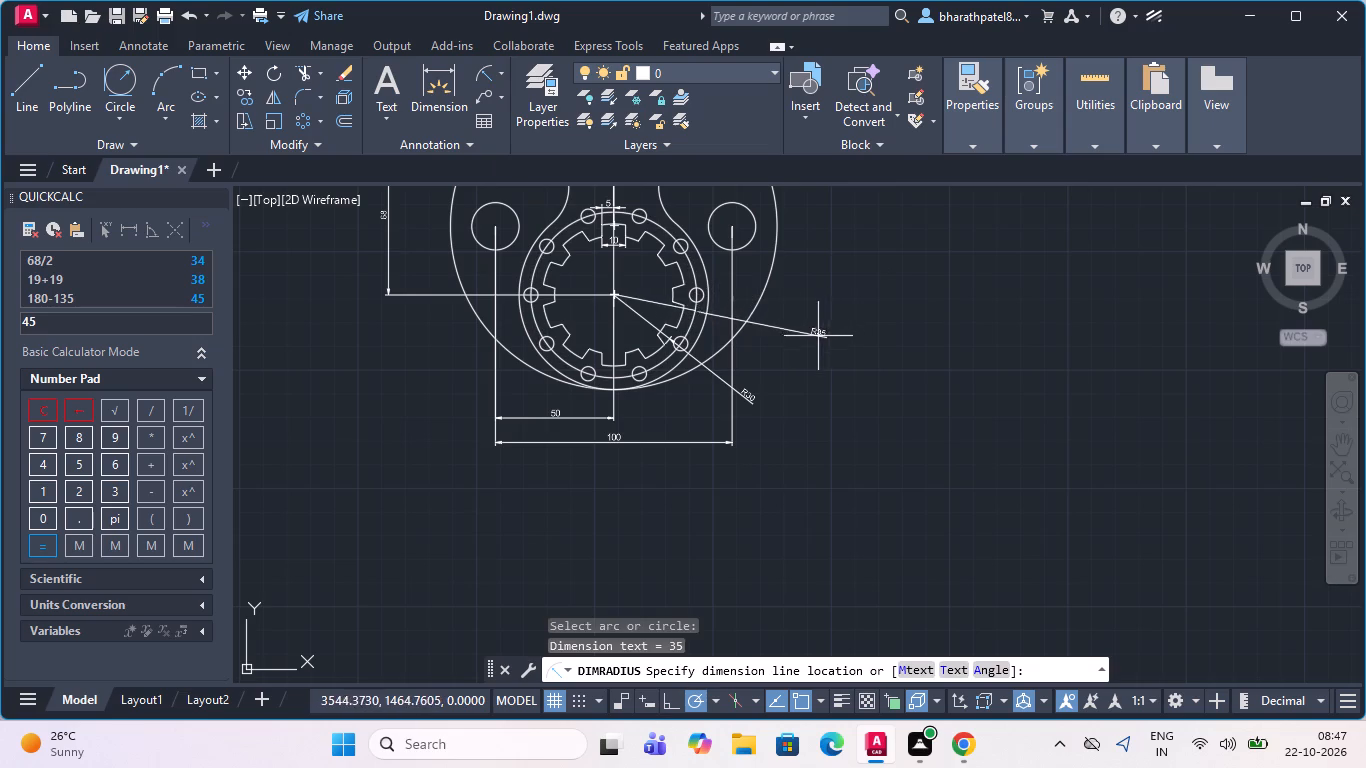
{"action": "left_click", "coordinate": [792, 358]}
Add a radius dimension to the outer arc around the ten holes, with its text outside the plate's lower-left side.
{"action": "scroll", "coordinate": [790, 331], "scroll_direction": "down", "scroll_amount": 2}
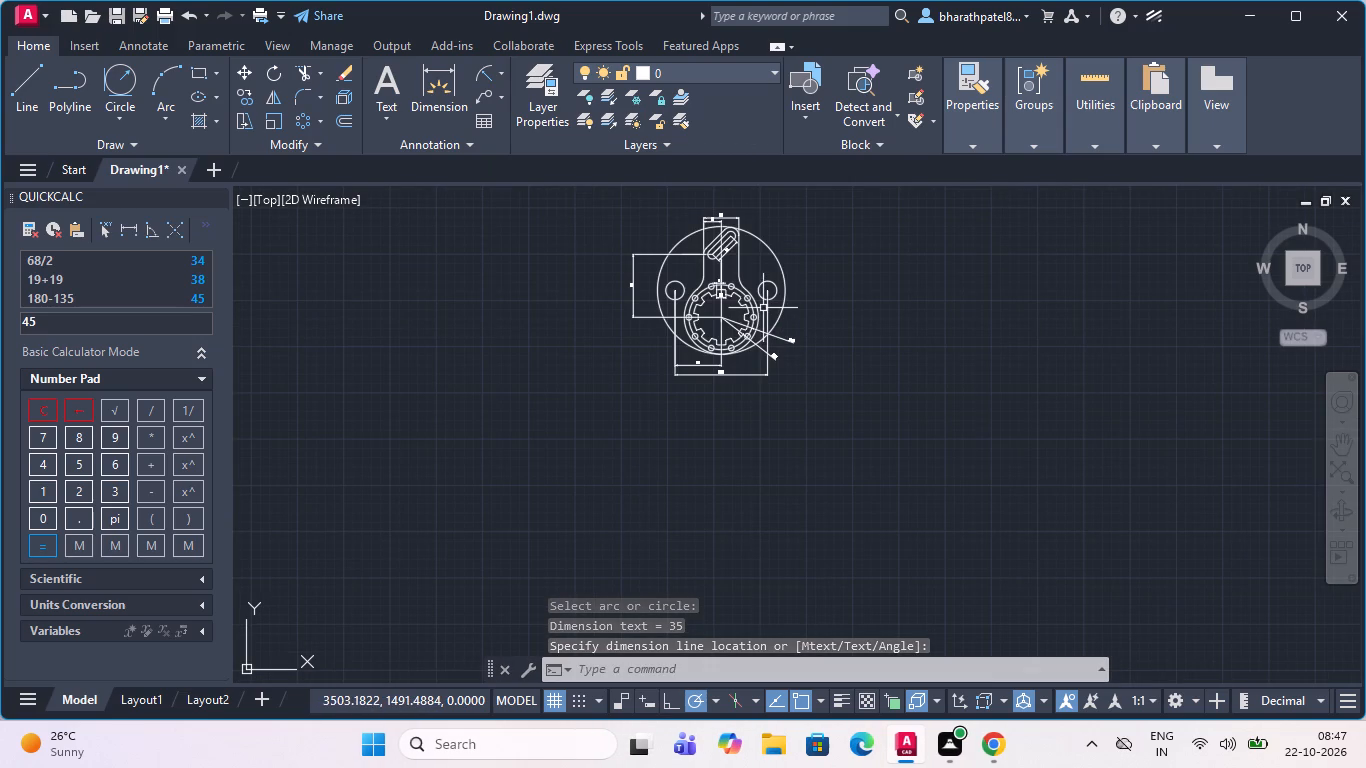
{"action": "left_click", "coordinate": [473, 67]}
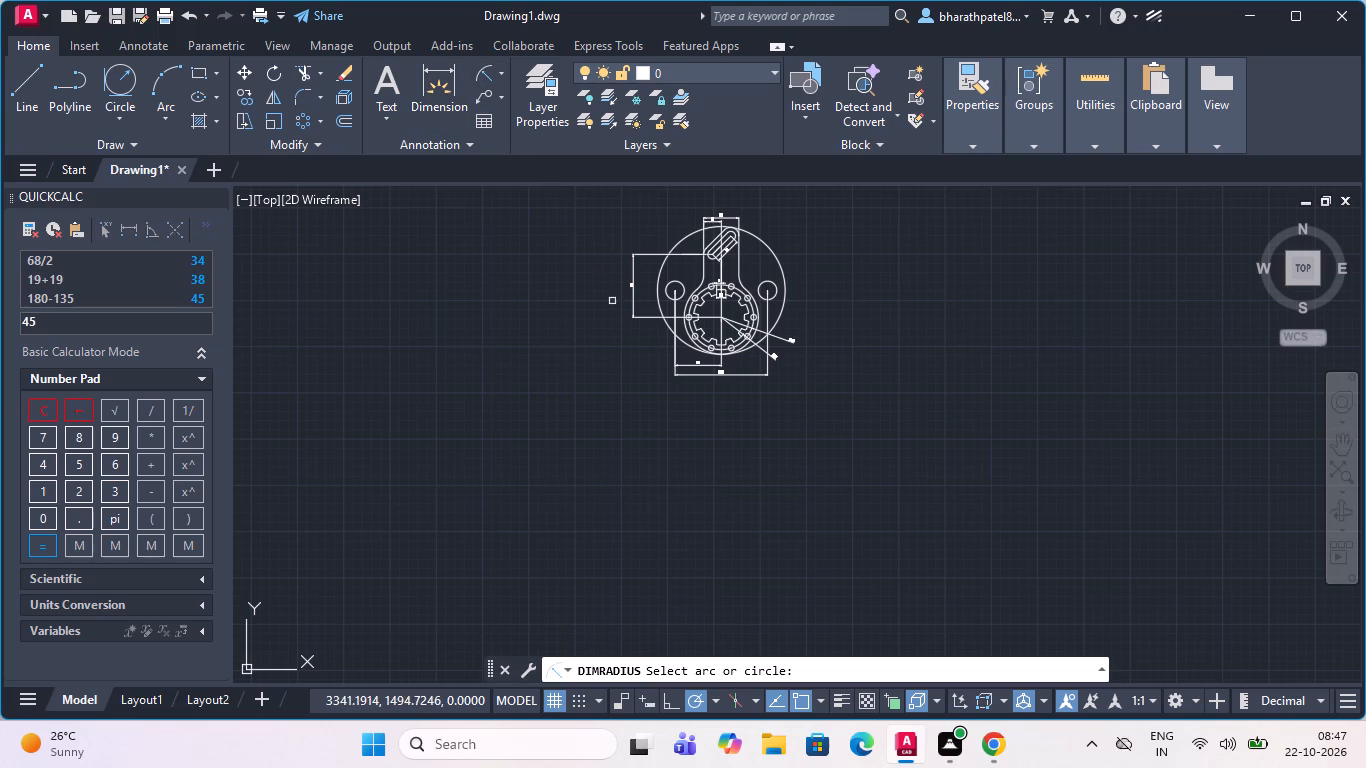
{"action": "scroll", "coordinate": [661, 324], "scroll_direction": "up", "scroll_amount": 3}
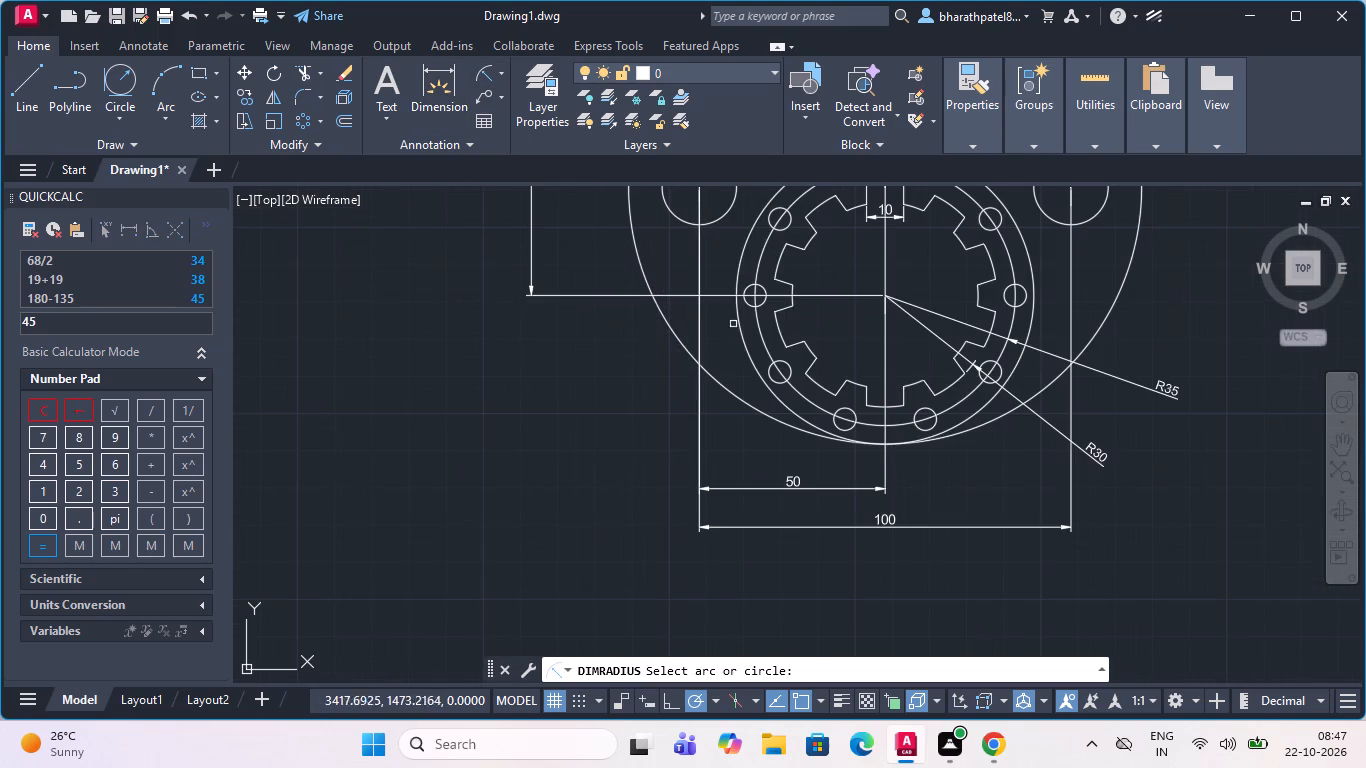
{"action": "left_click_drag", "start_coordinate": [751, 355], "coordinate": [751, 365]}
{"action": "left_click", "coordinate": [624, 421]}
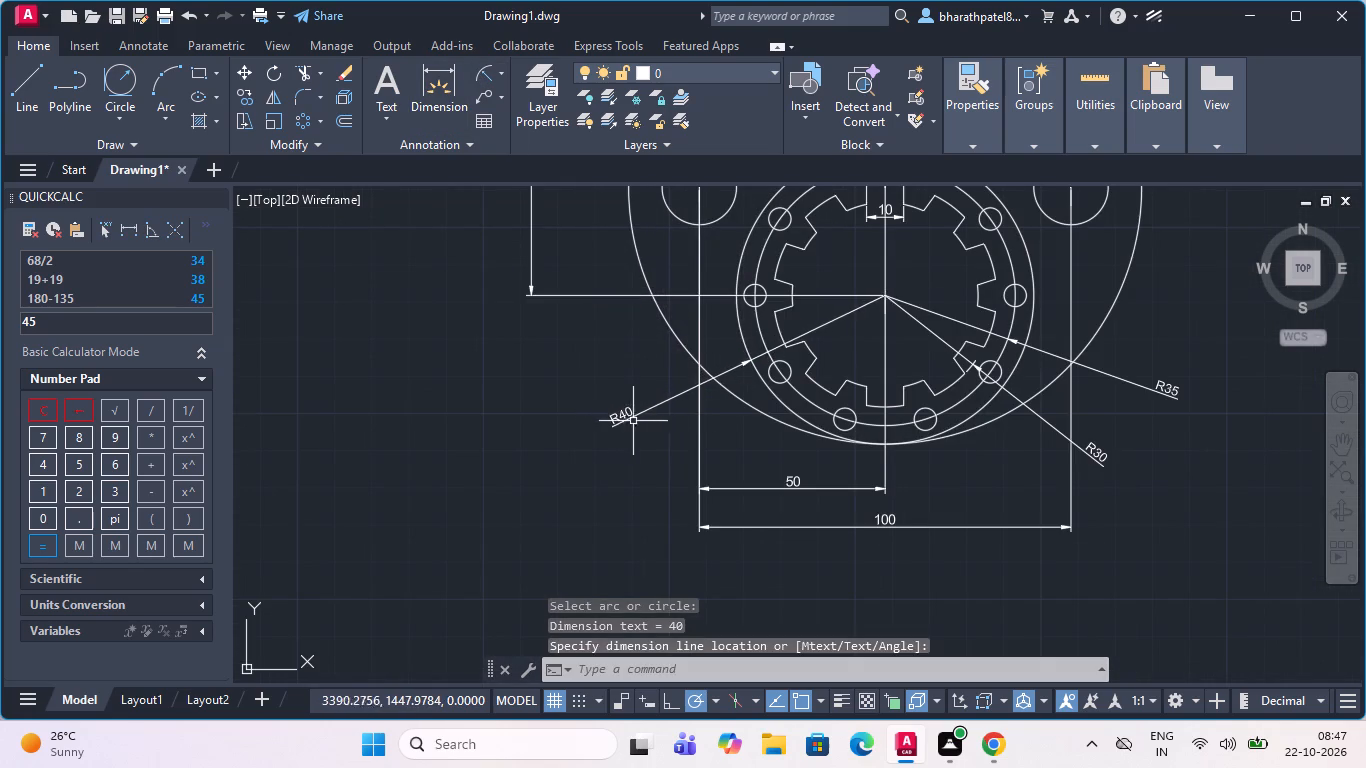
Add a radius dimension to the plate's large outer circle, with its text just outside the plate's upper-right side.
{"action": "scroll", "coordinate": [674, 438], "scroll_direction": "down", "scroll_amount": 3}
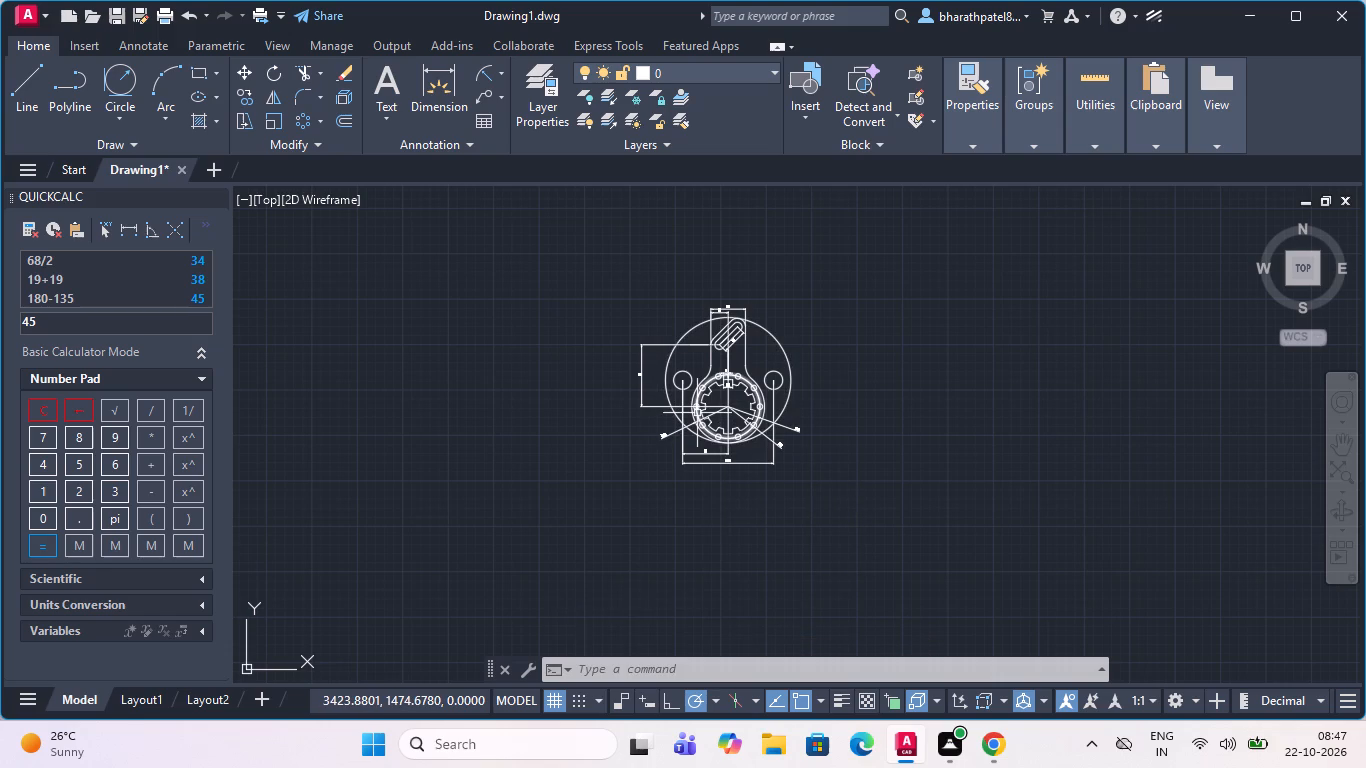
{"action": "scroll", "coordinate": [697, 413], "scroll_direction": "down", "scroll_amount": 2}
{"action": "scroll", "coordinate": [714, 371], "scroll_direction": "up", "scroll_amount": 3}
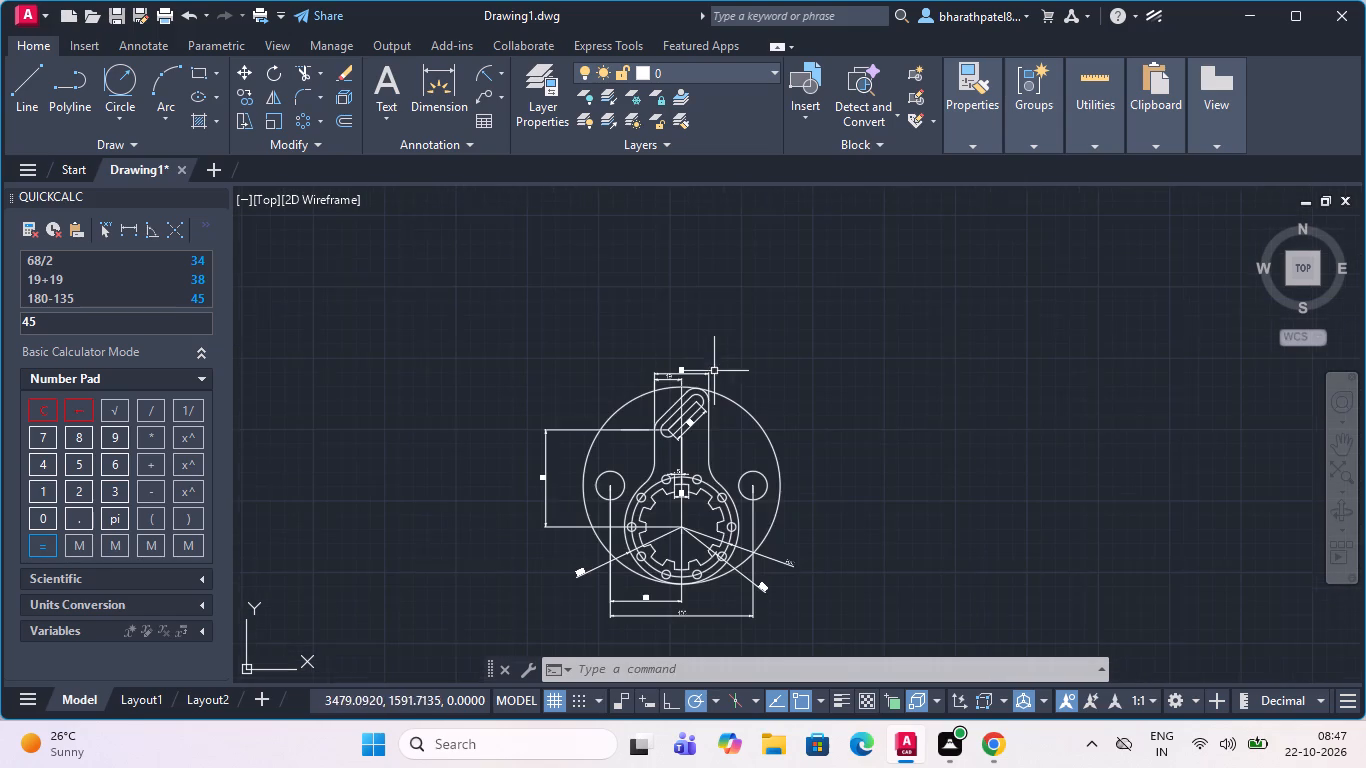
{"action": "left_click", "coordinate": [483, 68]}
{"action": "scroll", "coordinate": [768, 433], "scroll_direction": "up", "scroll_amount": 2}
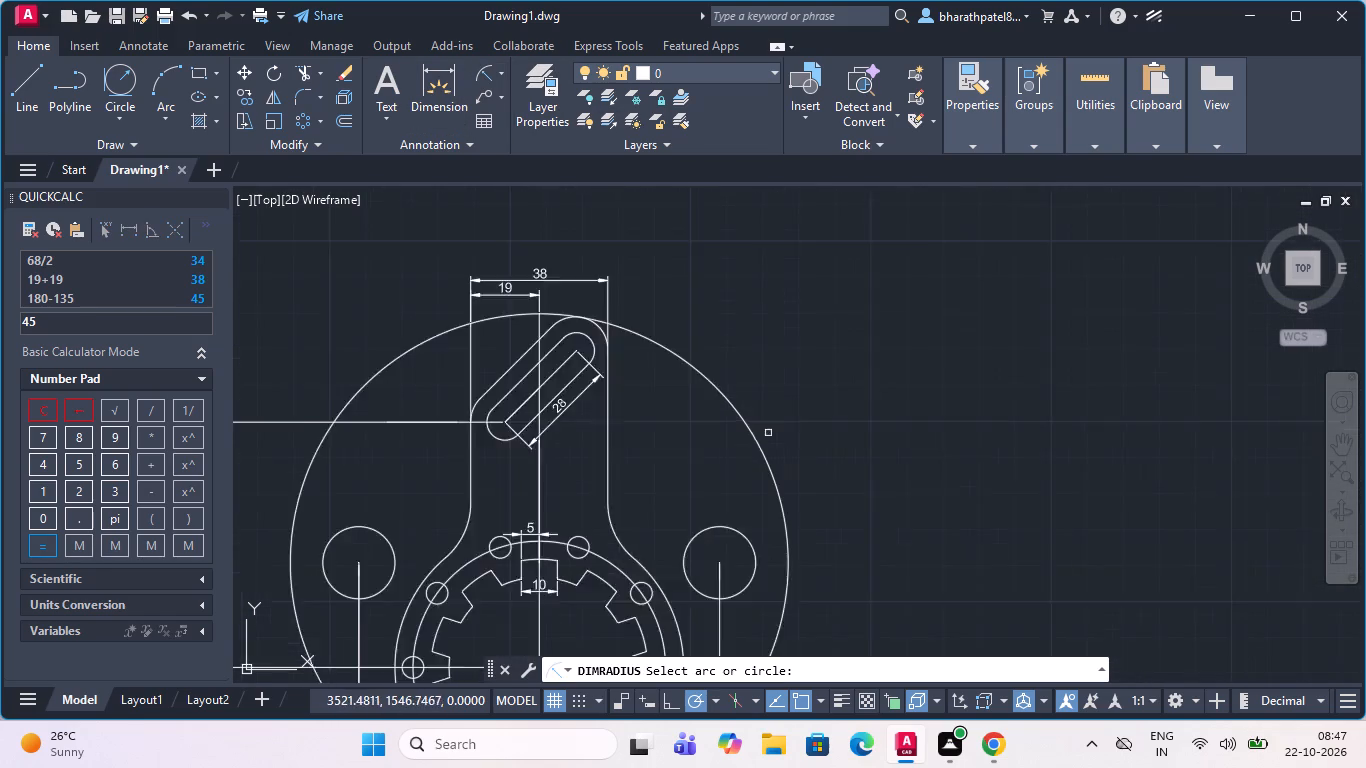
{"action": "scroll", "coordinate": [768, 433], "scroll_direction": "up", "scroll_amount": 1}
{"action": "left_click", "coordinate": [717, 402]}
{"action": "left_click", "coordinate": [758, 389]}
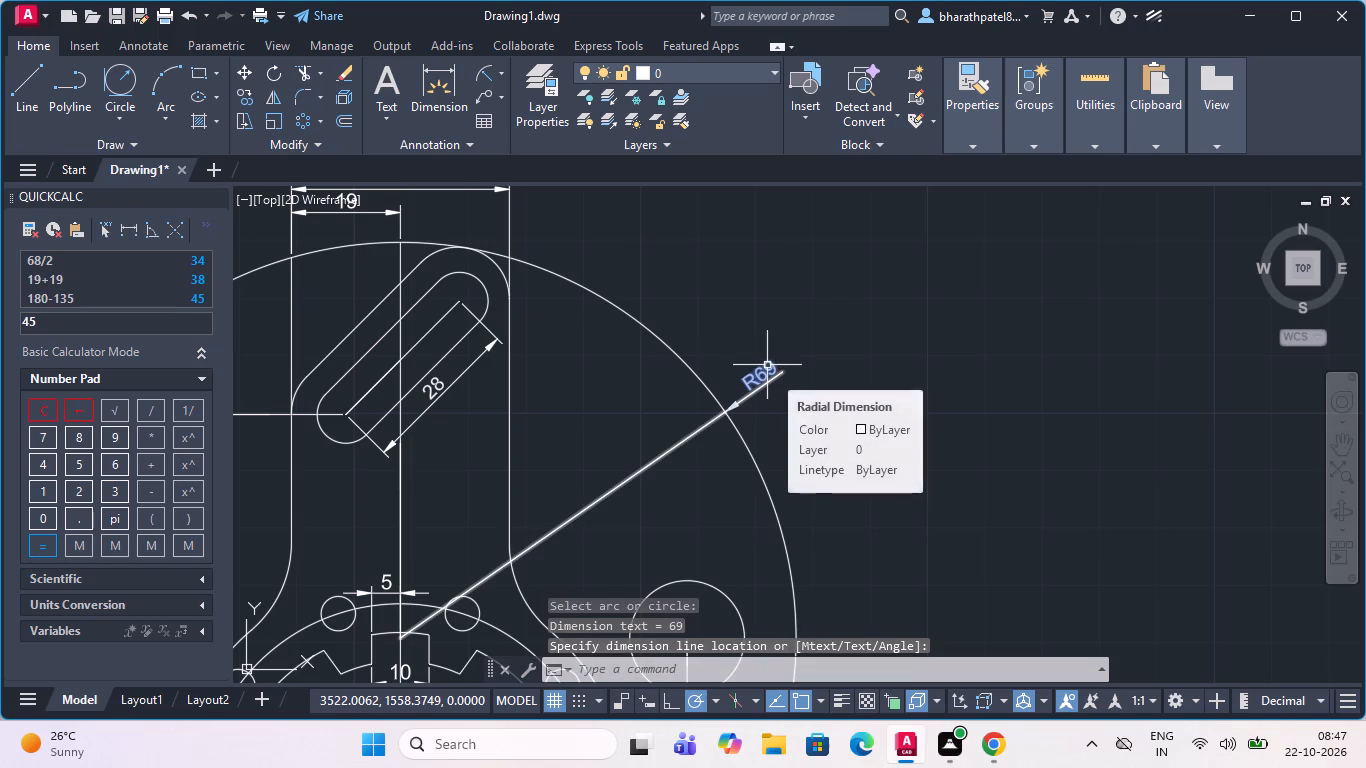
Add a radius dimension to the top feature's upper-right rounded corner, with its text outside the plate's outline.
{"action": "left_click", "coordinate": [489, 70]}
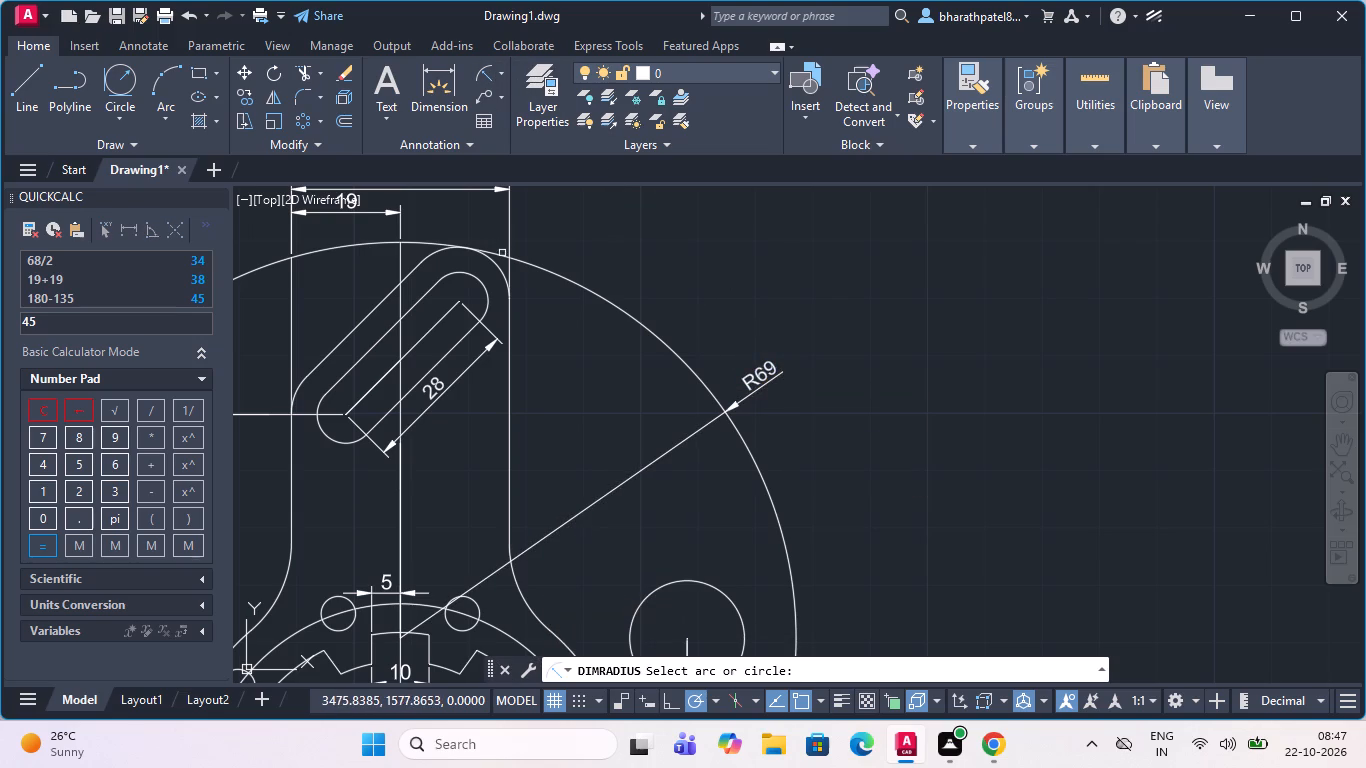
{"action": "left_click", "coordinate": [498, 267]}
{"action": "left_click", "coordinate": [572, 242]}
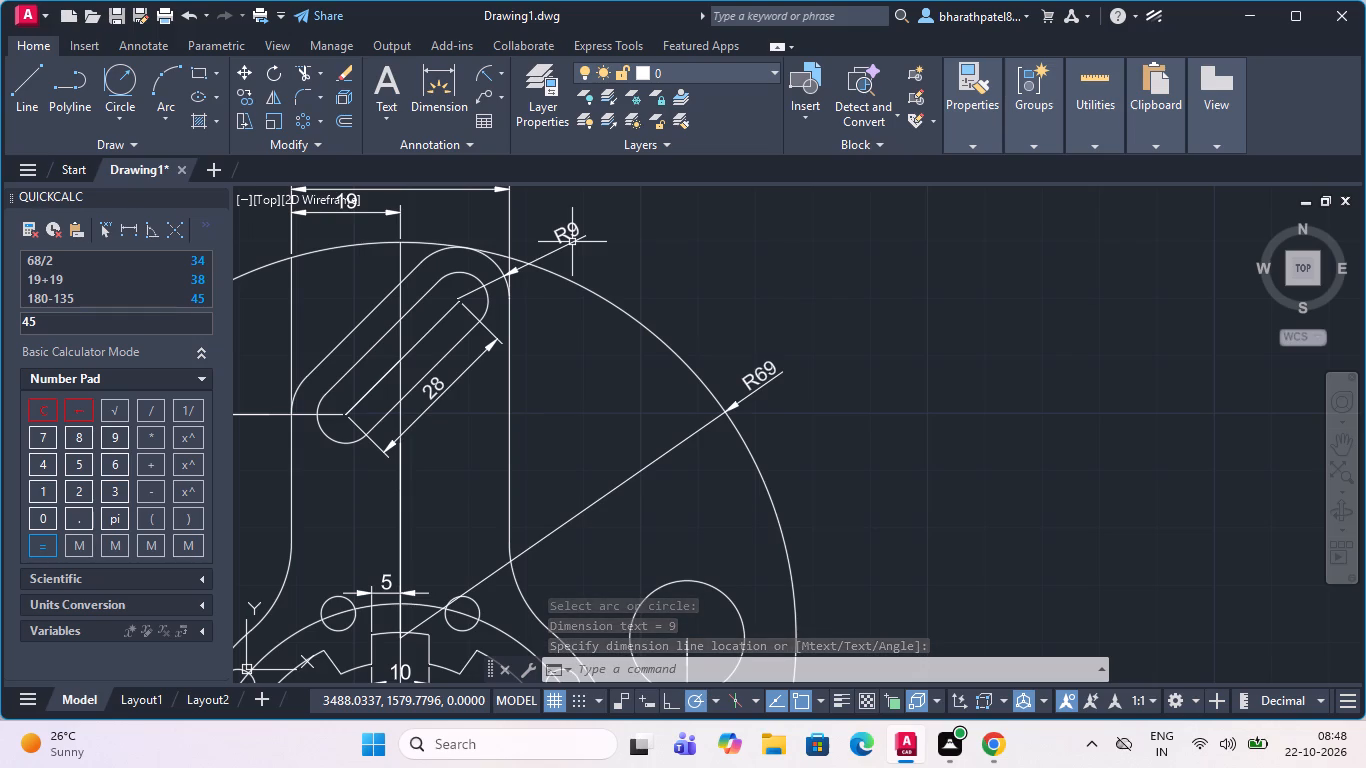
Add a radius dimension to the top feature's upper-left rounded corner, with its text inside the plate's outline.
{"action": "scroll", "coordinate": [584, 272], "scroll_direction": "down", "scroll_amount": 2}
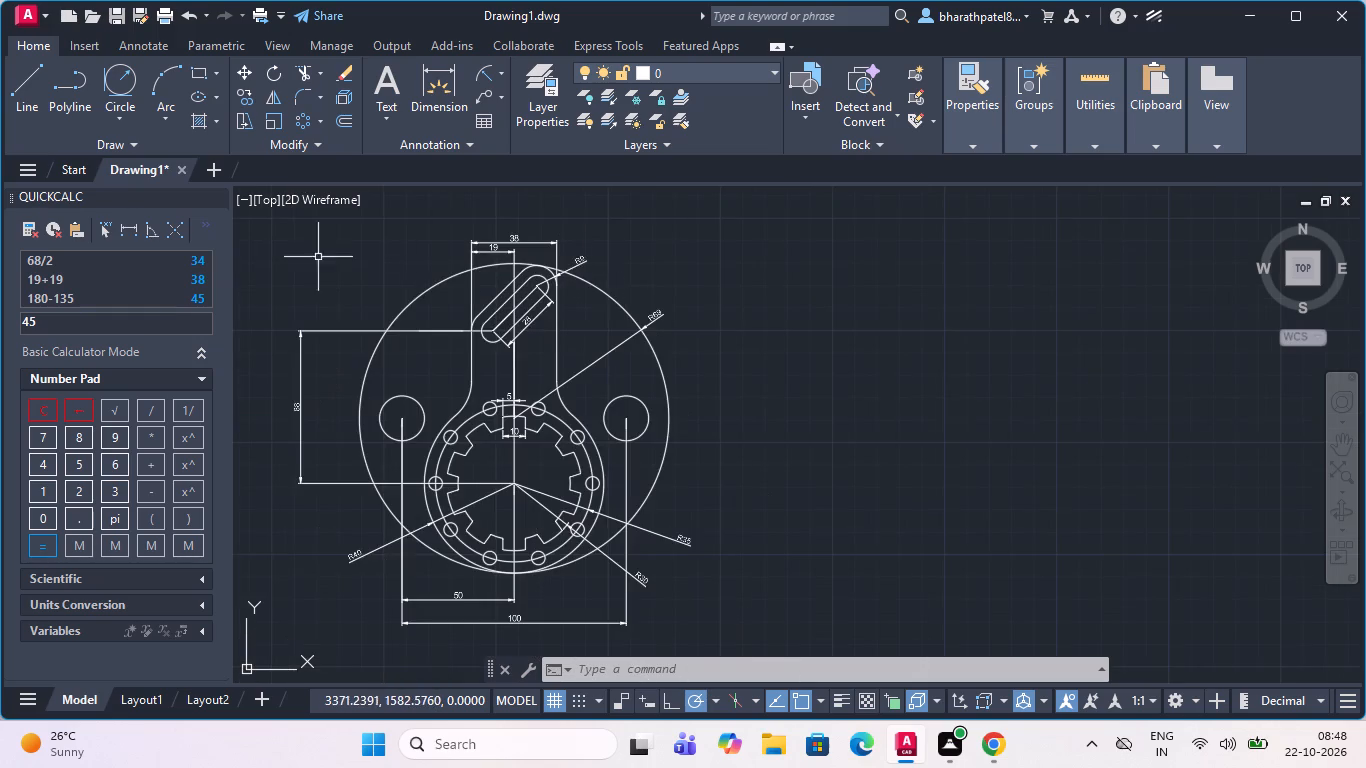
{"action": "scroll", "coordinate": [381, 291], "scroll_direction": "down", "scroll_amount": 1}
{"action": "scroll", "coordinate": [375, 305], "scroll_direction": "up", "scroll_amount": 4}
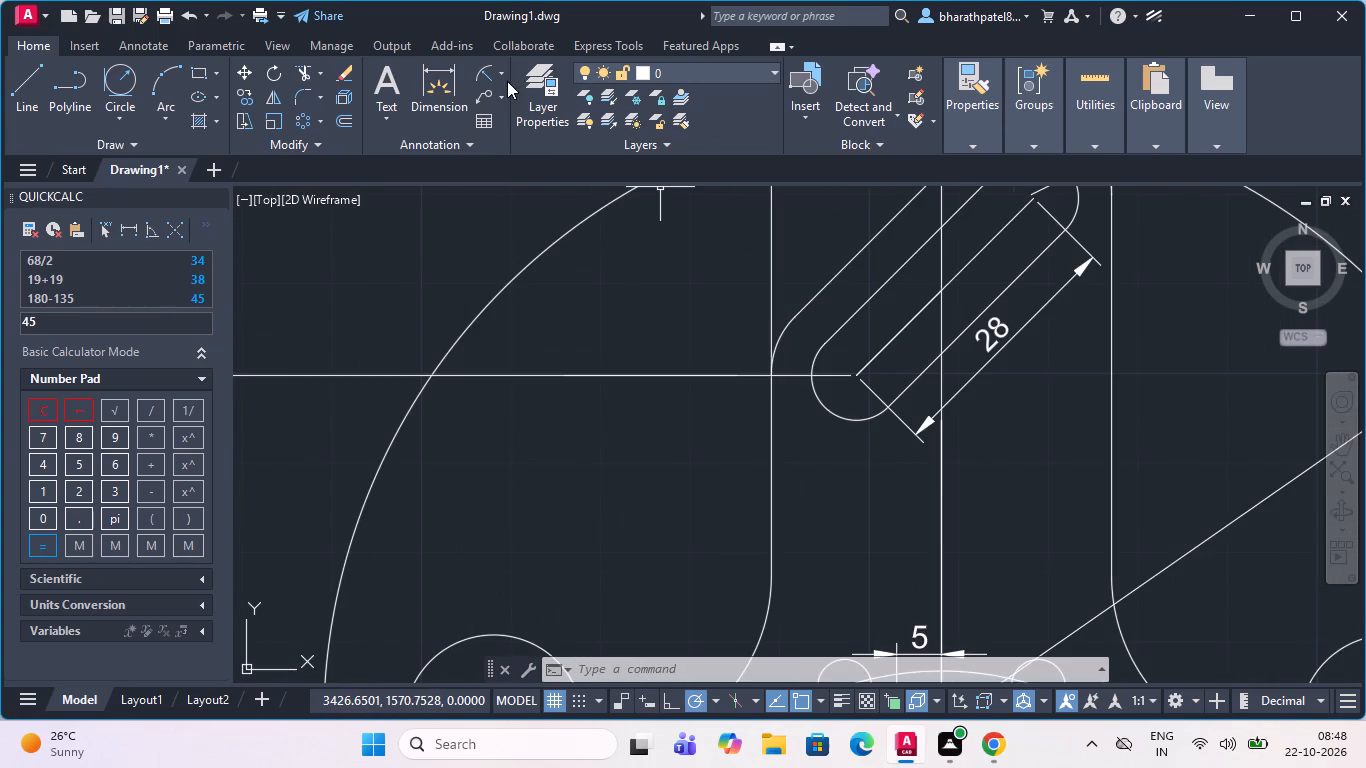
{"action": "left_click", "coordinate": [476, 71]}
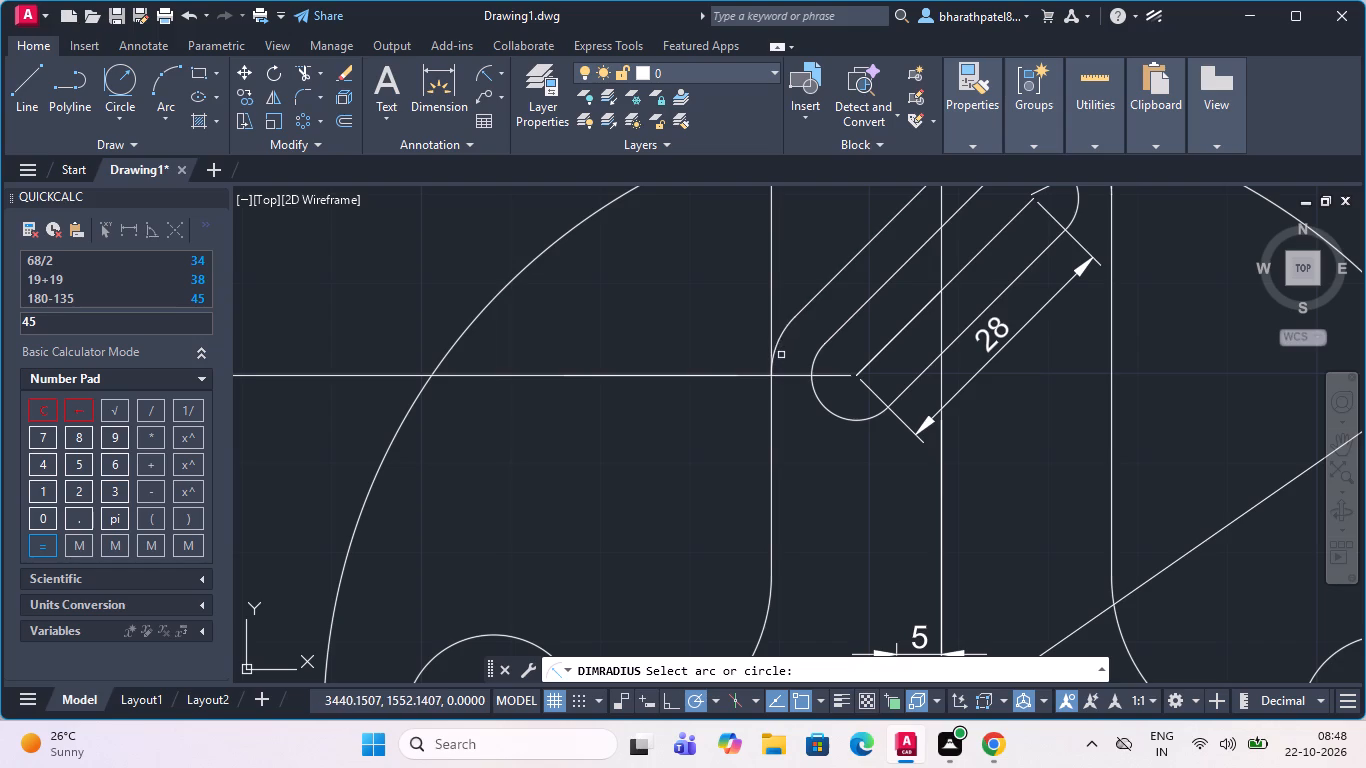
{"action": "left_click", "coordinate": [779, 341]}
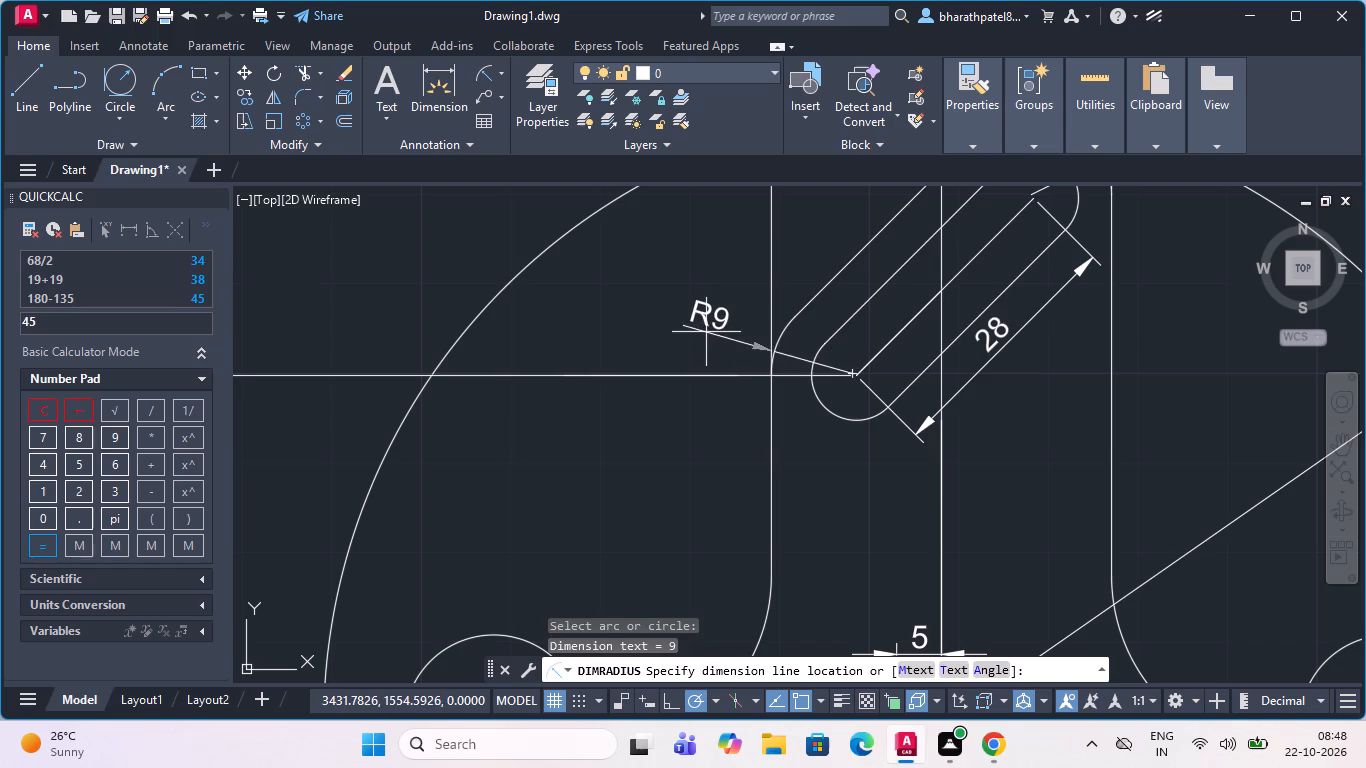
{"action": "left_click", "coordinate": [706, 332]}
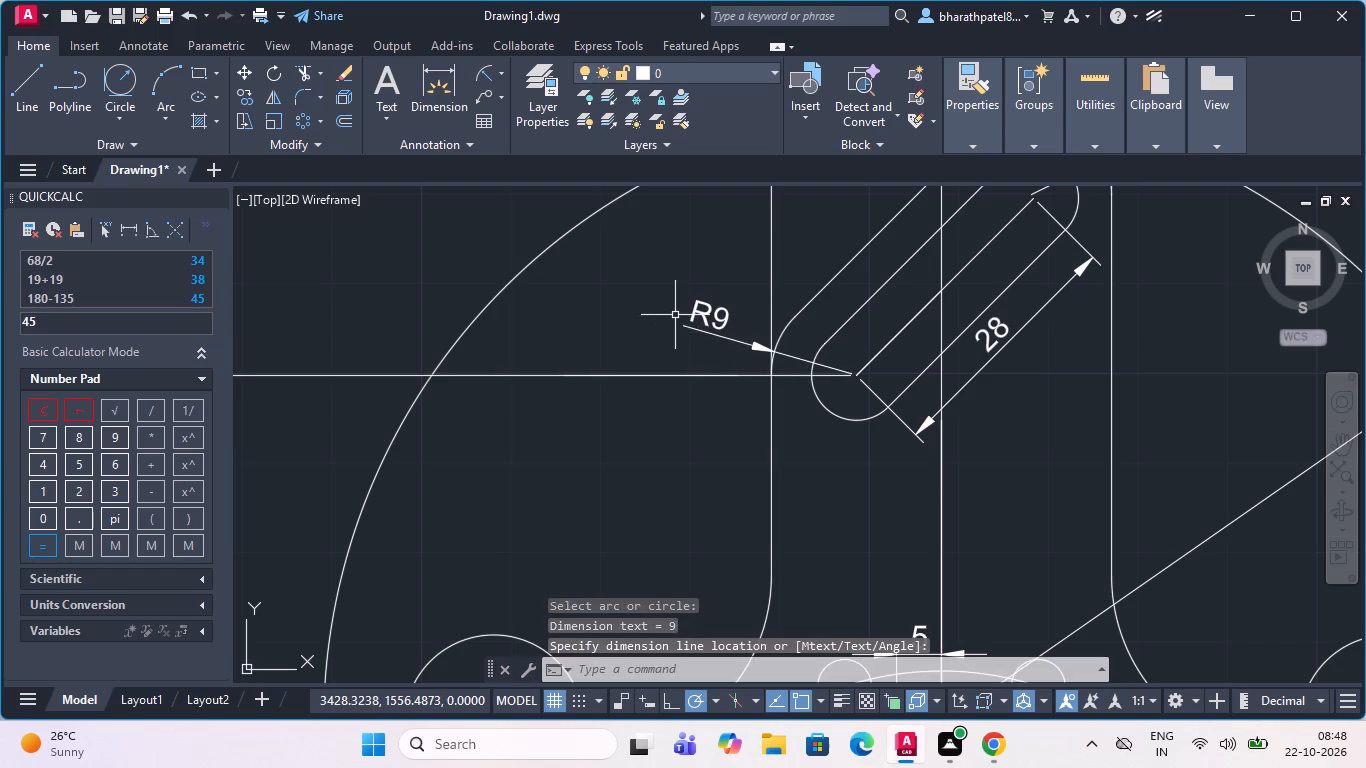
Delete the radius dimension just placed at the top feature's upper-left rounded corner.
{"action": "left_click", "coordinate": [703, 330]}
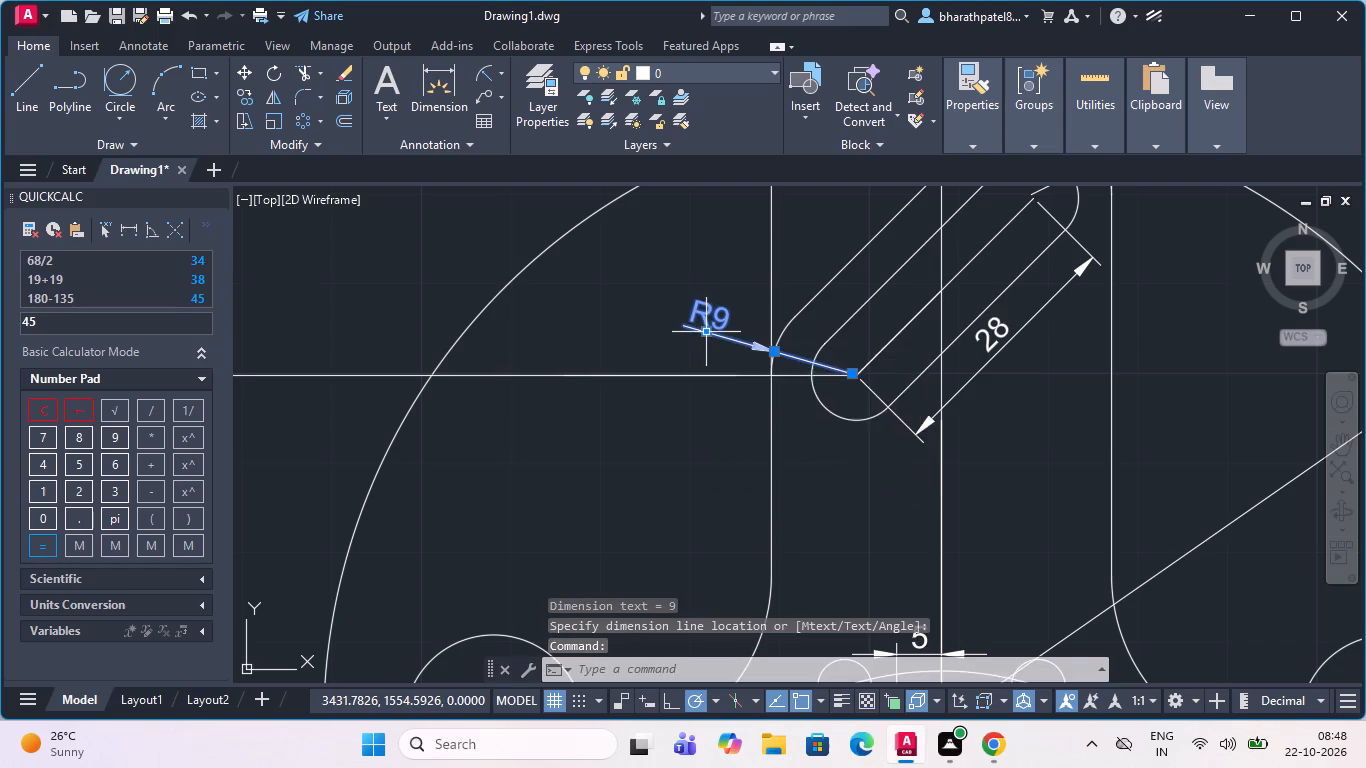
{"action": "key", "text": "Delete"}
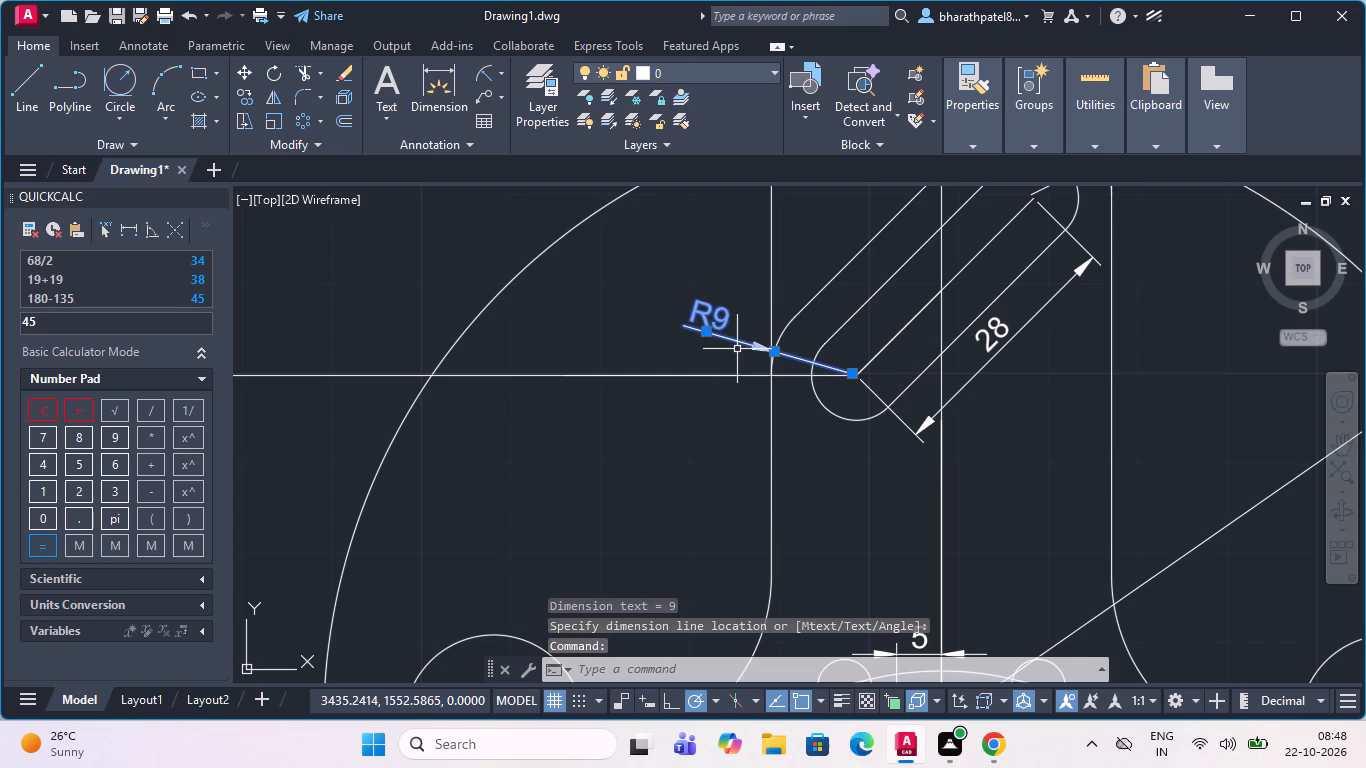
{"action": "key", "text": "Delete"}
Add a radius dimension to the top feature's upper-left rounded corner, with its text outside the plate's upper-left side.
{"action": "left_click", "coordinate": [481, 70]}
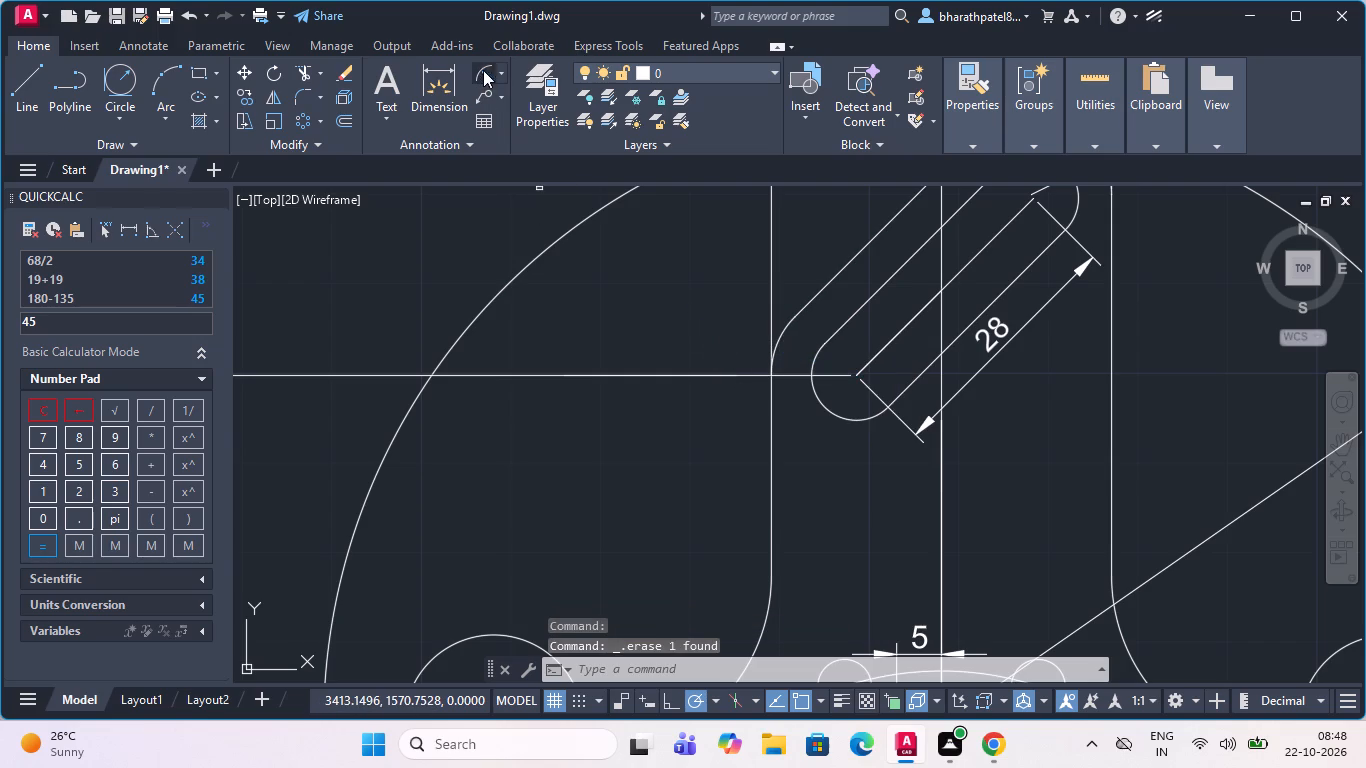
{"action": "left_click", "coordinate": [780, 343]}
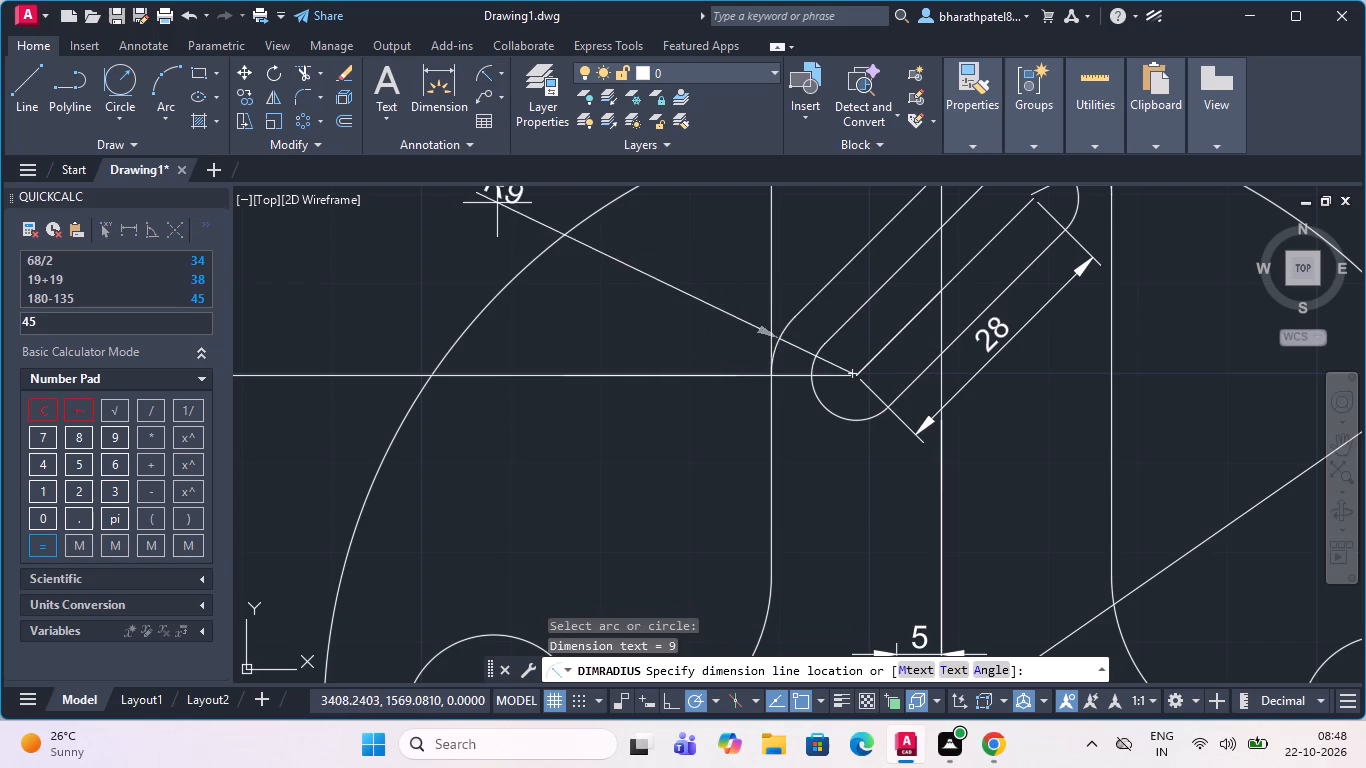
{"action": "left_click", "coordinate": [499, 214]}
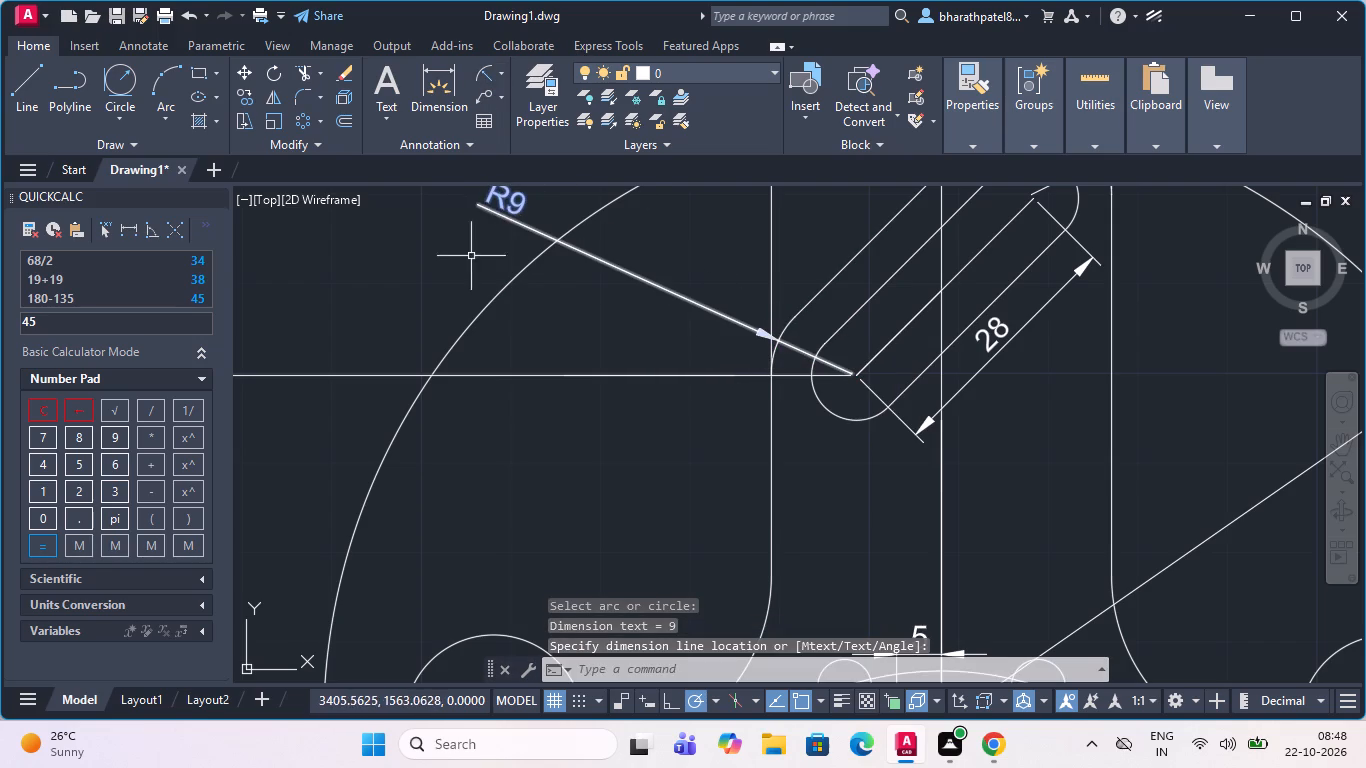
Add a radius dimension to the 45° slot's lower end arc, with its text outside the plate's left side.
{"action": "left_click", "coordinate": [487, 71]}
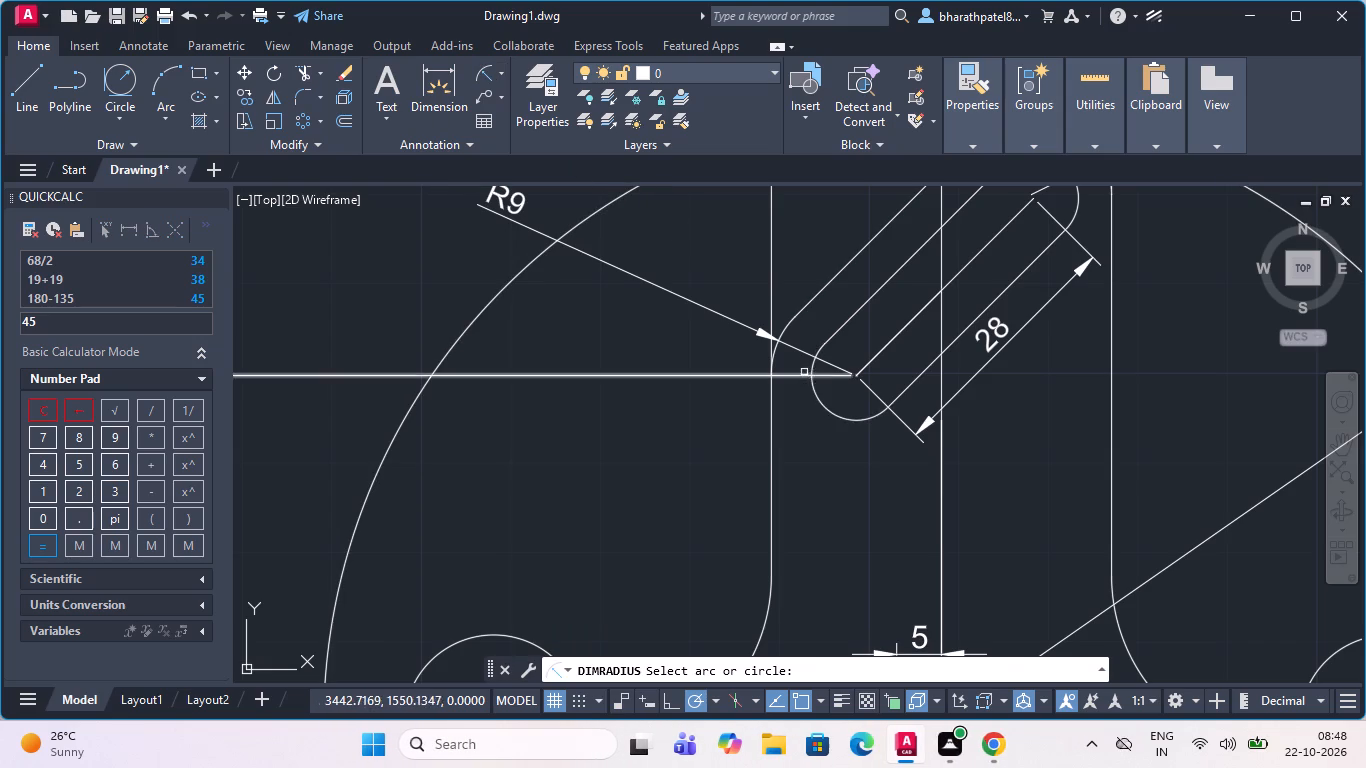
{"action": "left_click_drag", "start_coordinate": [814, 368], "coordinate": [805, 368]}
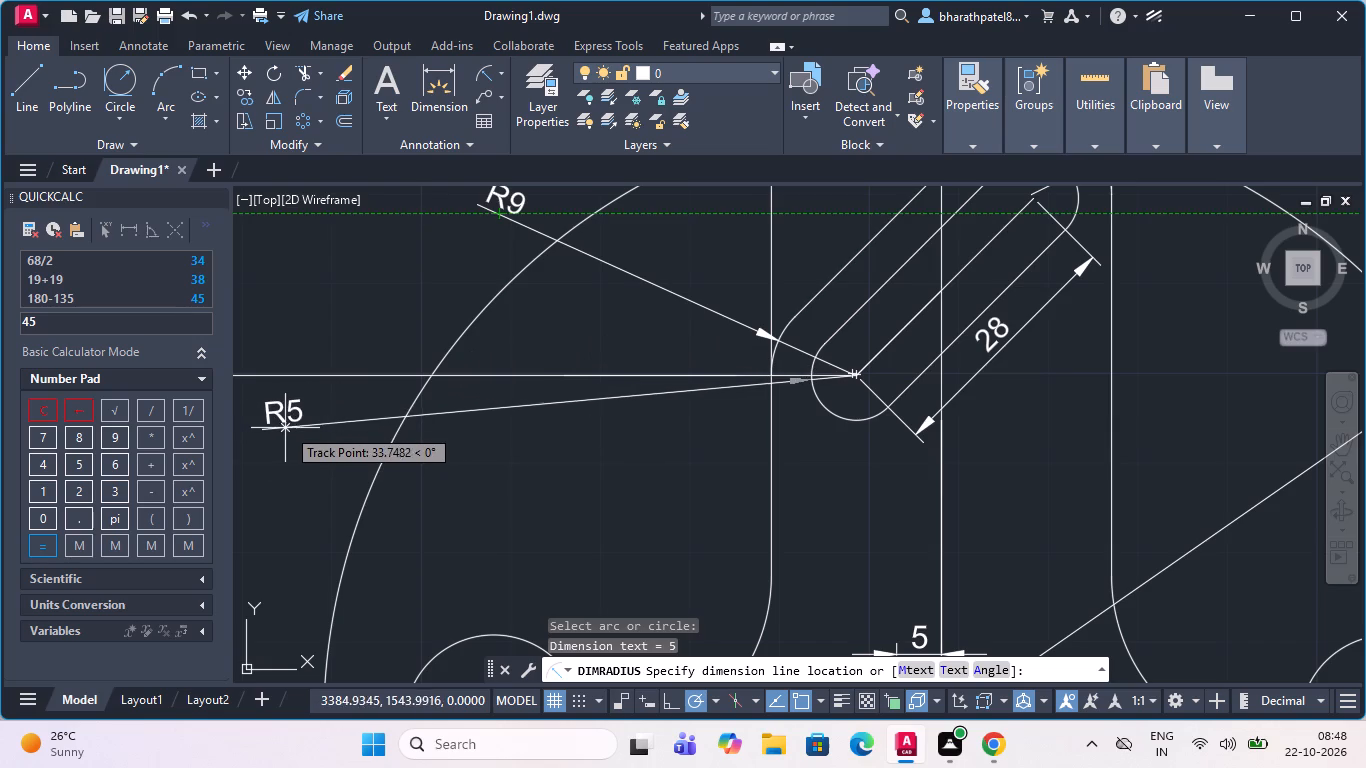
{"action": "left_click", "coordinate": [299, 422]}
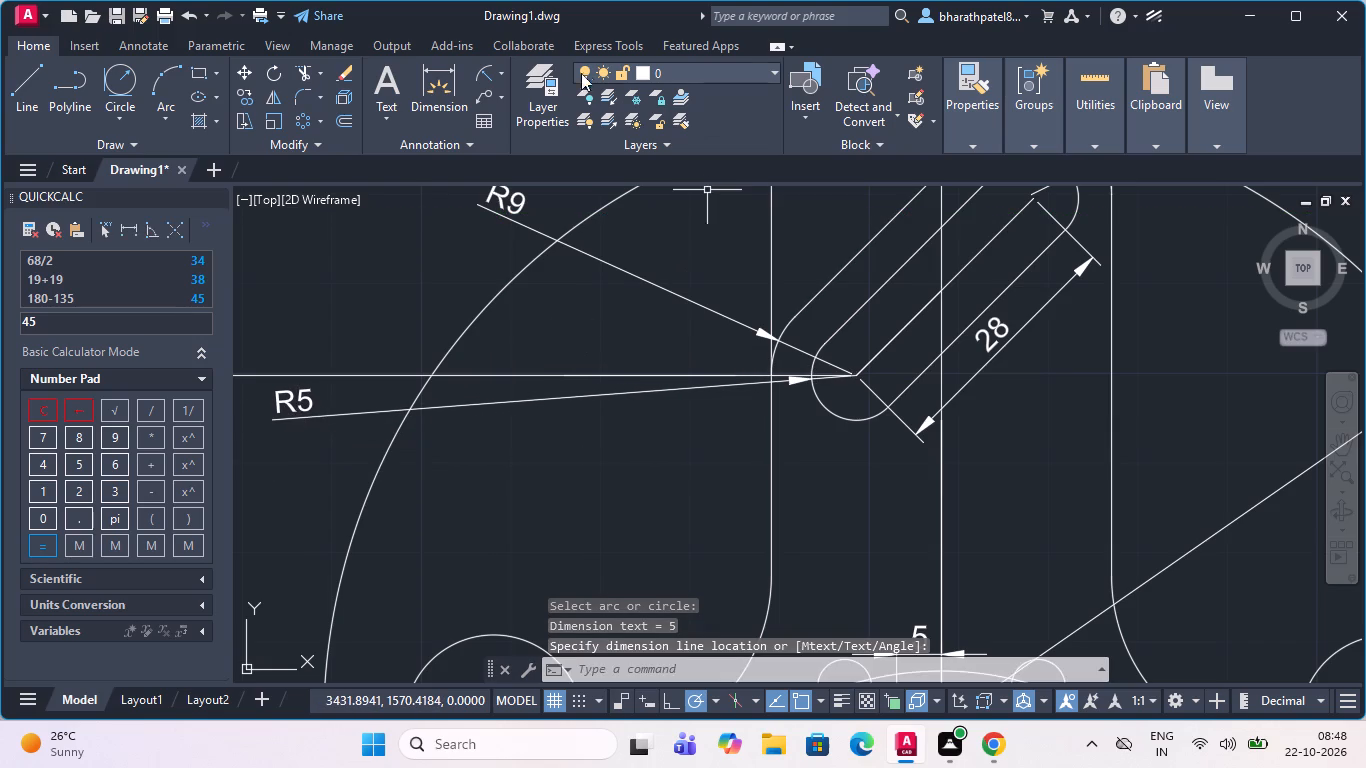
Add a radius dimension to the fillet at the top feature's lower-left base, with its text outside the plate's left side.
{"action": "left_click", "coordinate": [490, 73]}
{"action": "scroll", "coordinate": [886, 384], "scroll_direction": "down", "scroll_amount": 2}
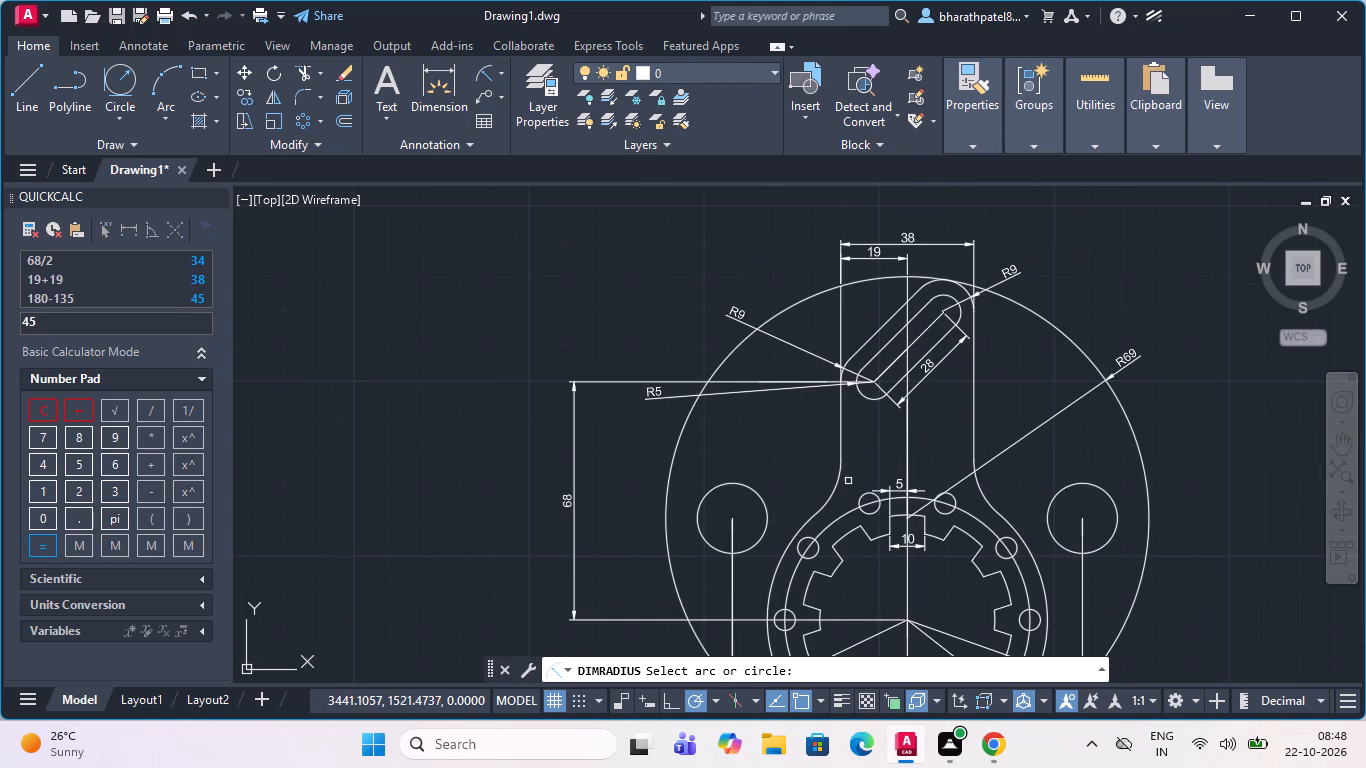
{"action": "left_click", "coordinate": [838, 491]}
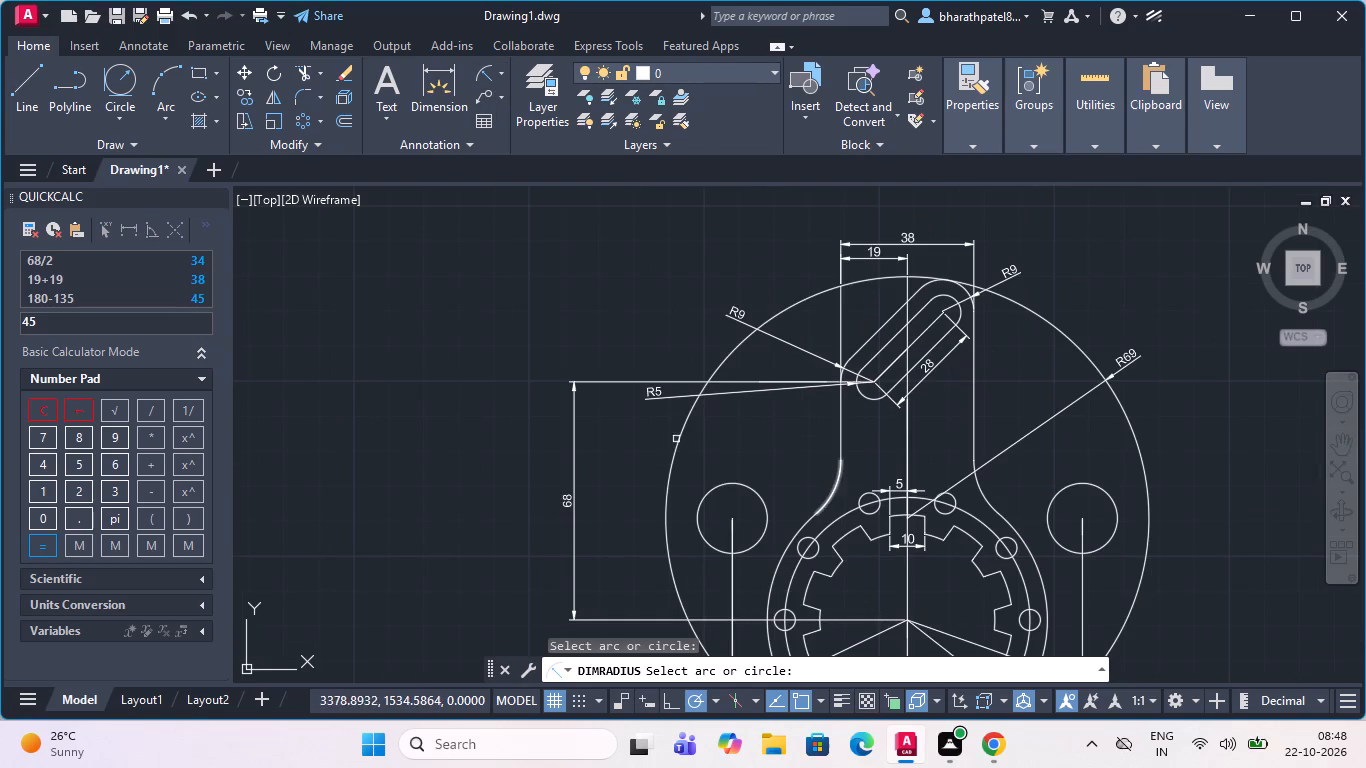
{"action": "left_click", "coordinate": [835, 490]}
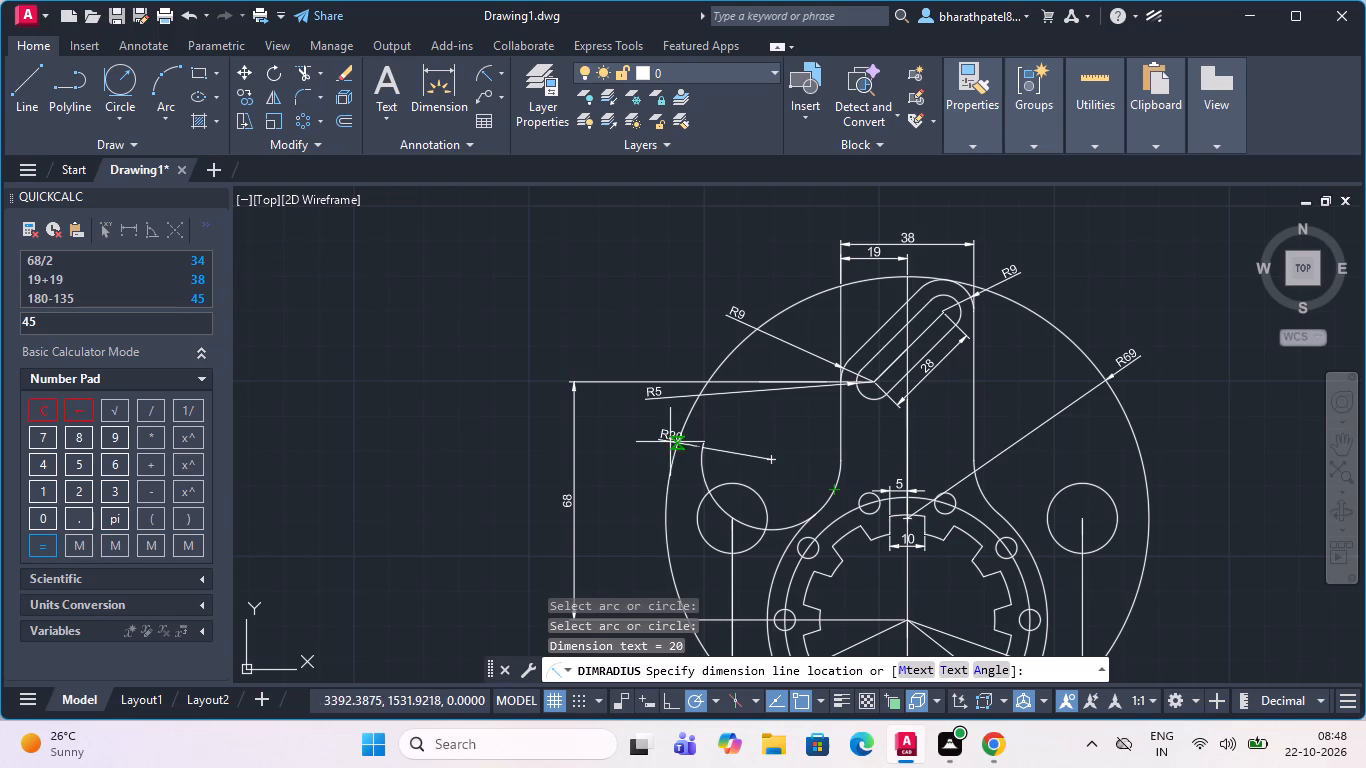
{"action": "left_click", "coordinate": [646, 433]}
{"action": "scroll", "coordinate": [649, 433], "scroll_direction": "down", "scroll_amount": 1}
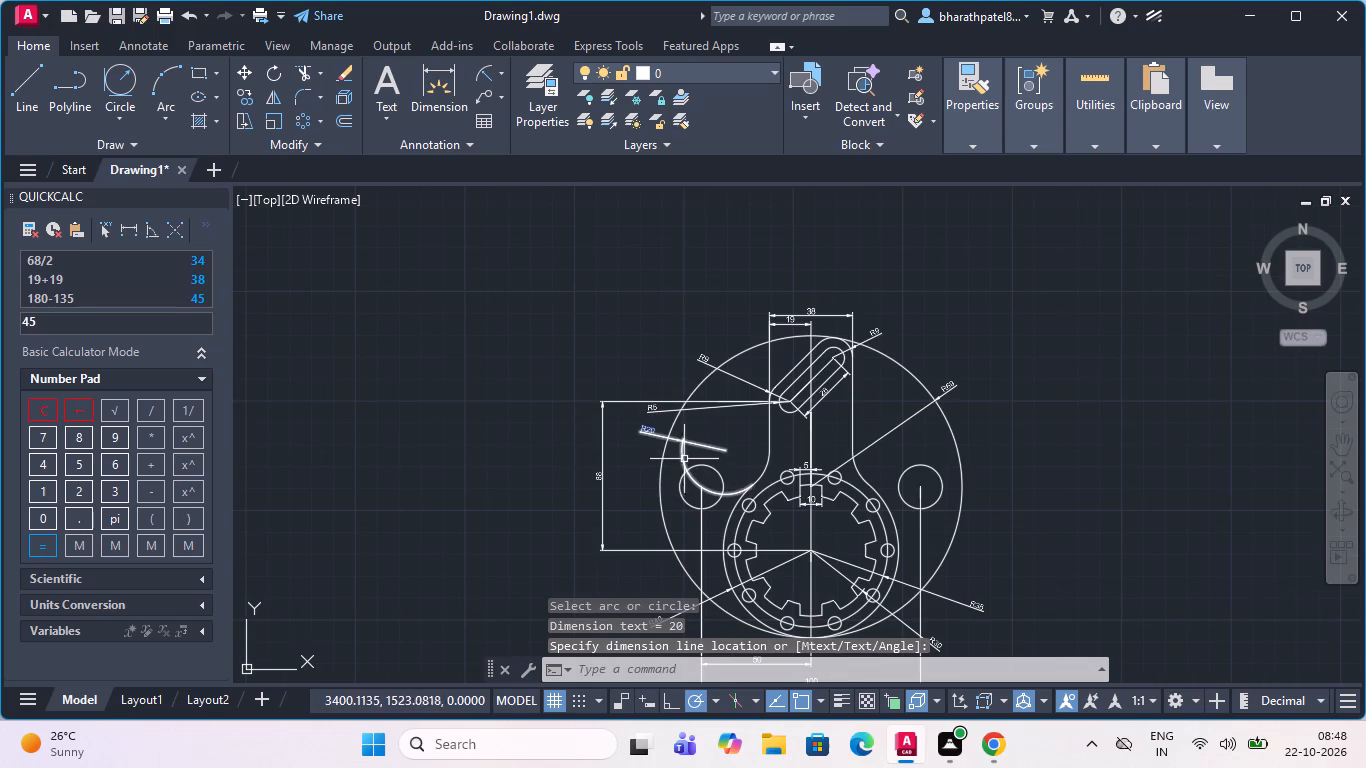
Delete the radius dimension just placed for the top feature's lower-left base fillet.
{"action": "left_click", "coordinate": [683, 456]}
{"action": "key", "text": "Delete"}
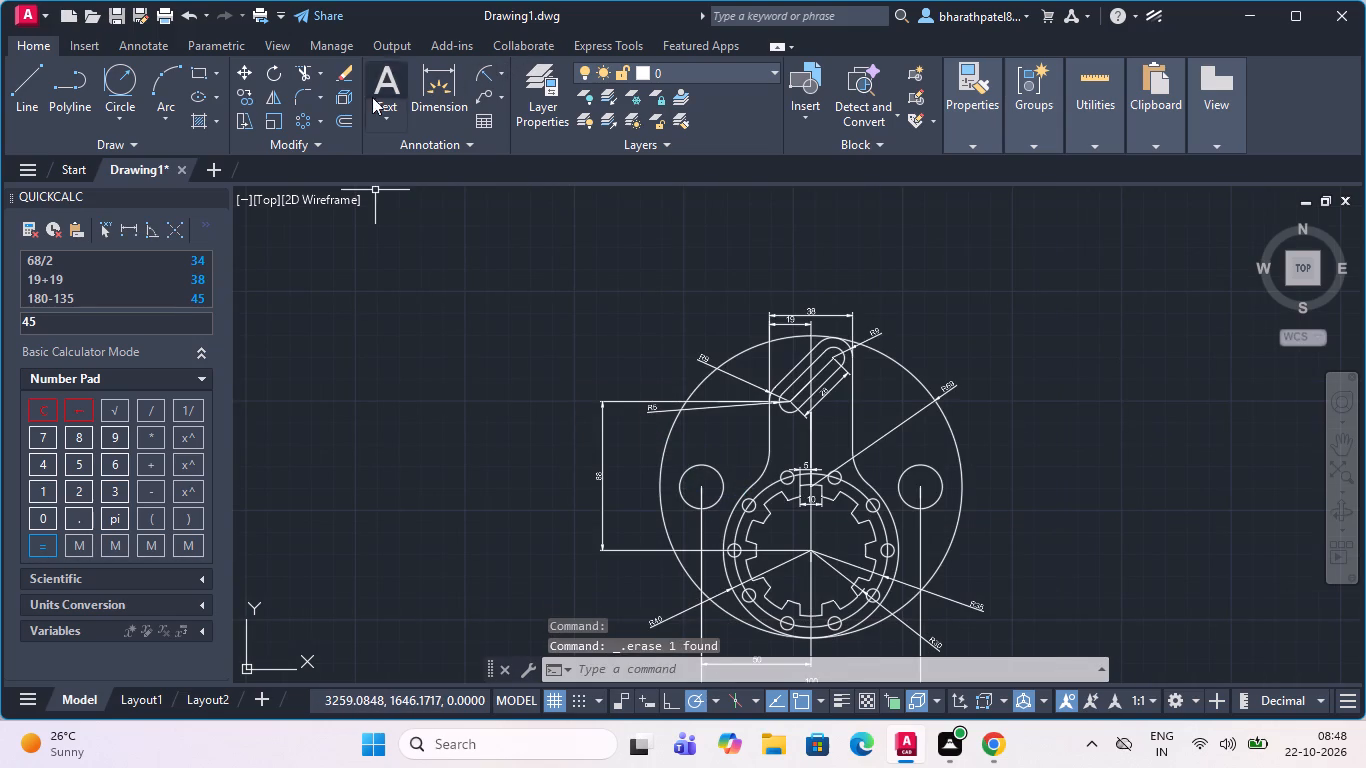
Add a radius dimension to the fillet at the top feature's lower-left base, with its text close beside it inside the plate.
{"action": "left_click", "coordinate": [485, 75]}
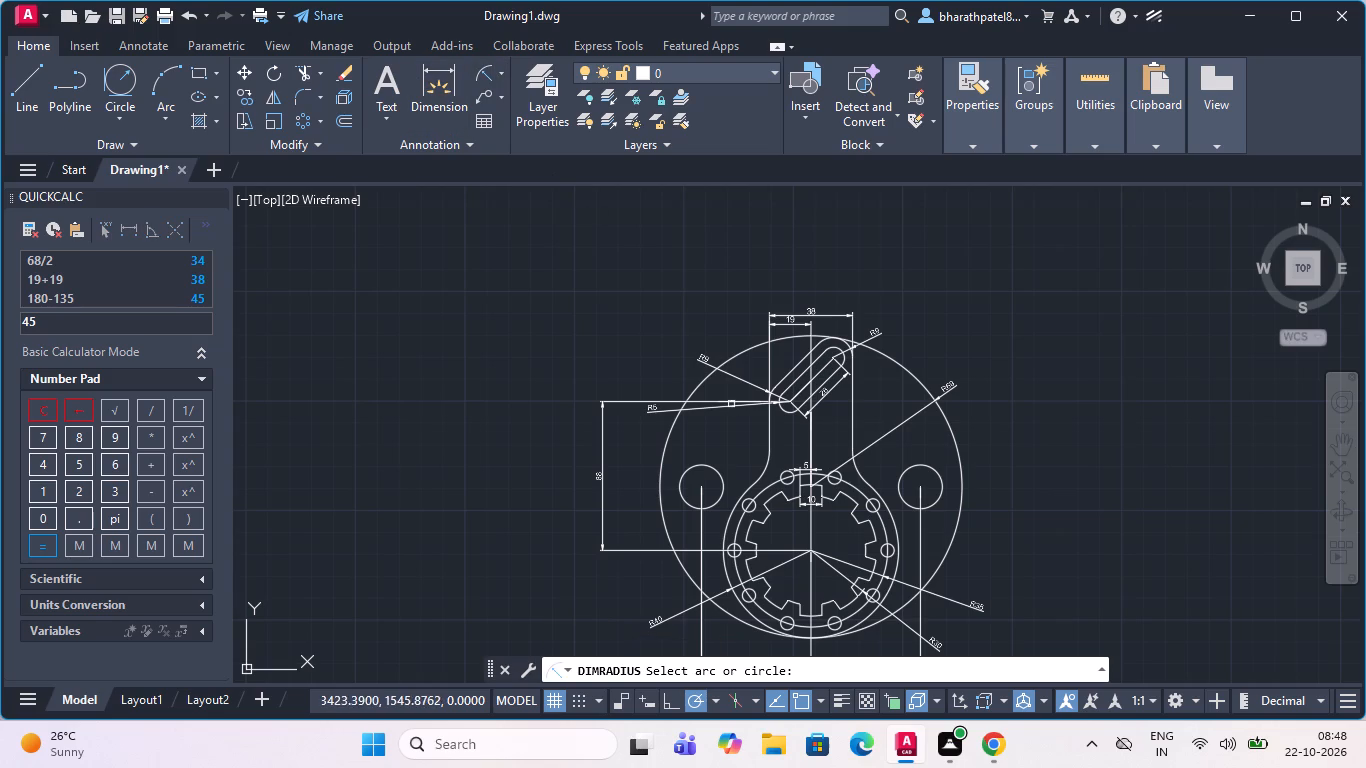
{"action": "left_click", "coordinate": [766, 464]}
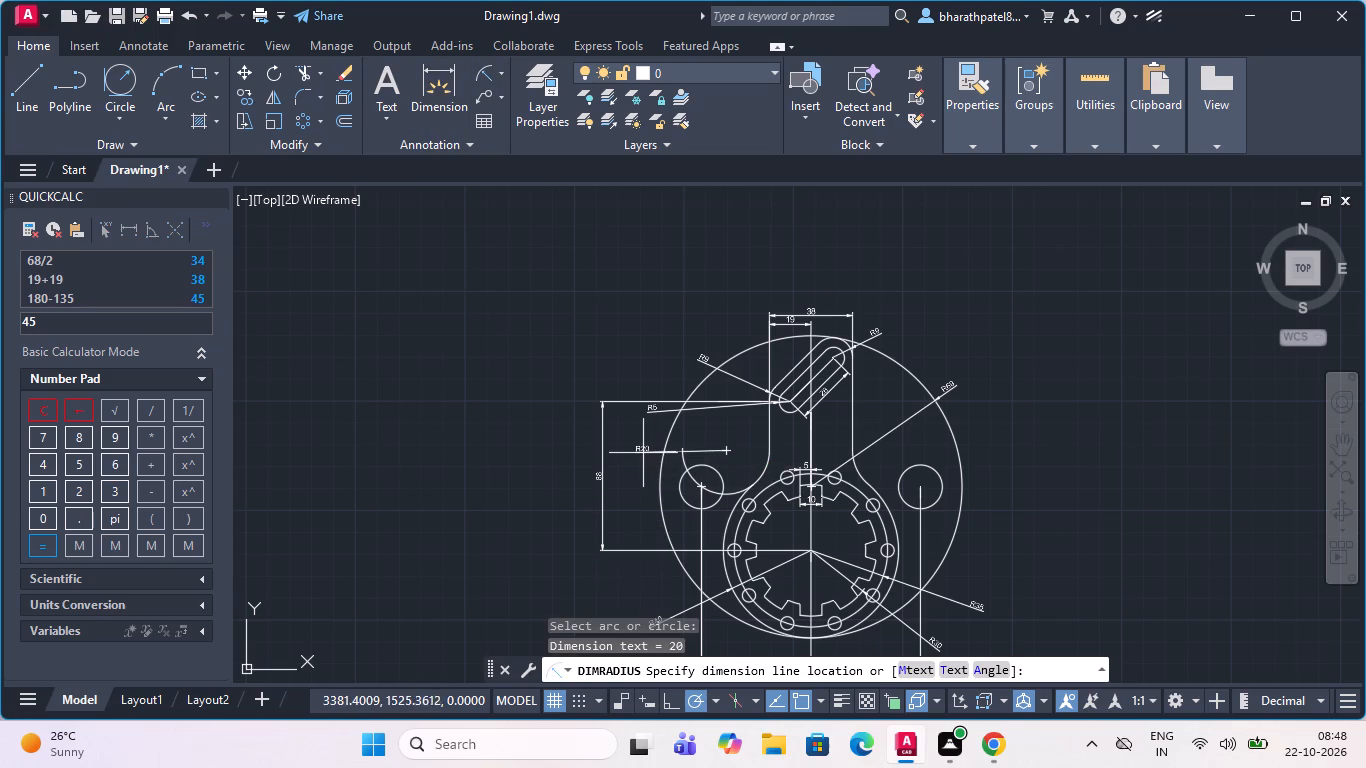
{"action": "scroll", "coordinate": [748, 460], "scroll_direction": "up", "scroll_amount": 3}
{"action": "left_click", "coordinate": [725, 463]}
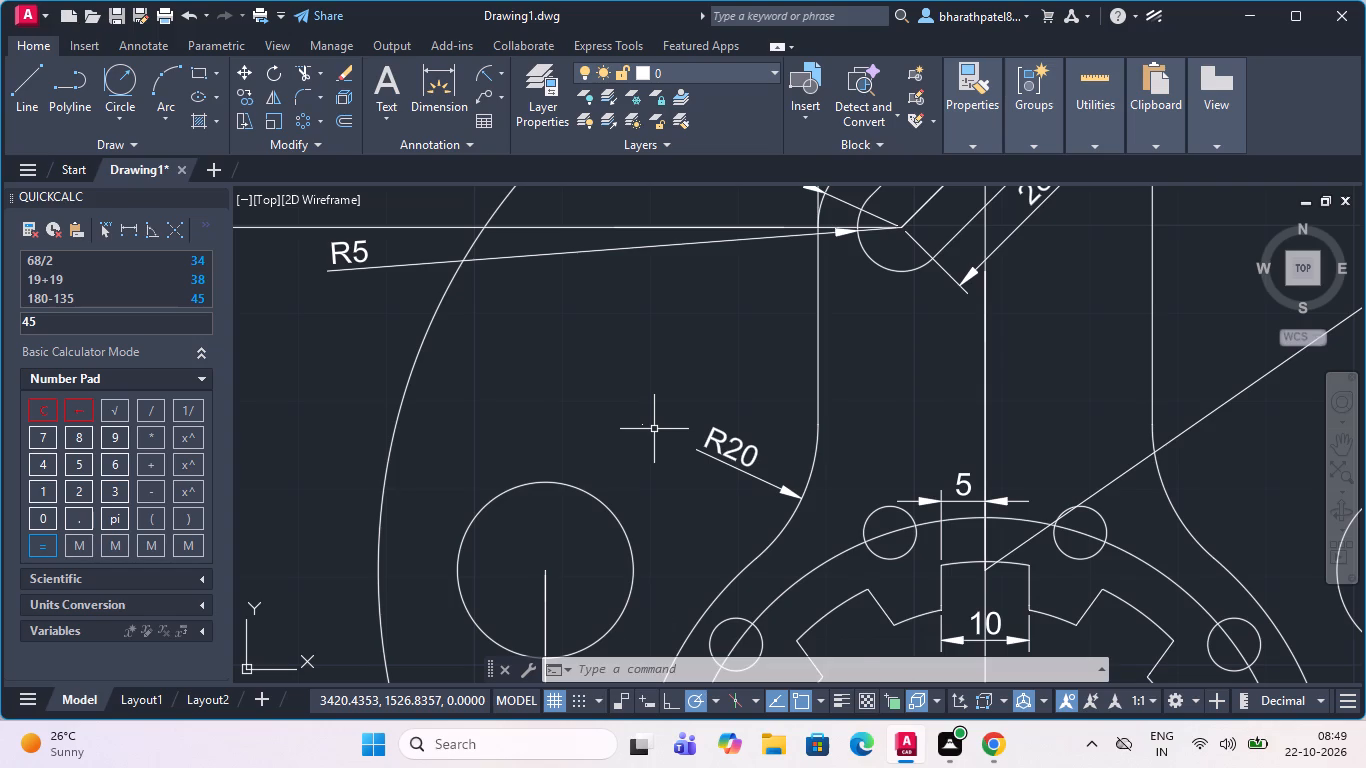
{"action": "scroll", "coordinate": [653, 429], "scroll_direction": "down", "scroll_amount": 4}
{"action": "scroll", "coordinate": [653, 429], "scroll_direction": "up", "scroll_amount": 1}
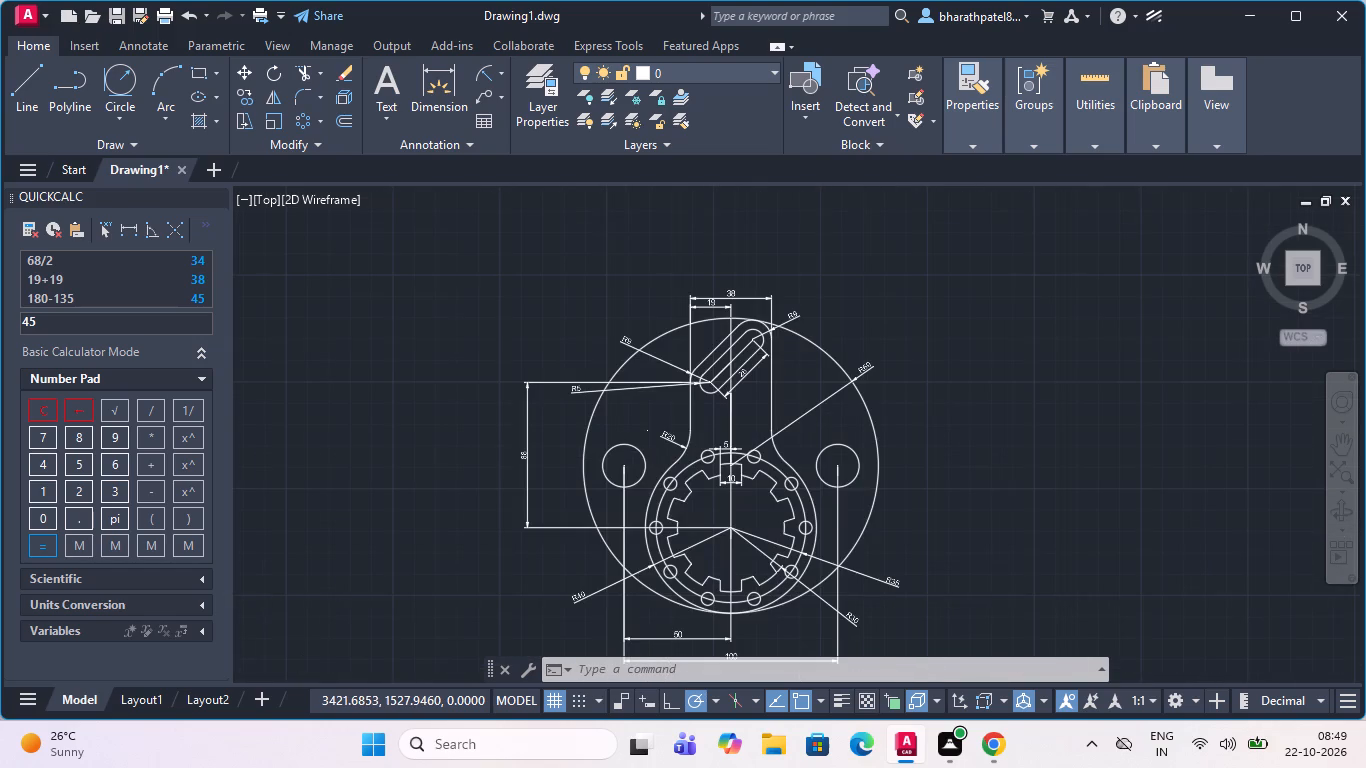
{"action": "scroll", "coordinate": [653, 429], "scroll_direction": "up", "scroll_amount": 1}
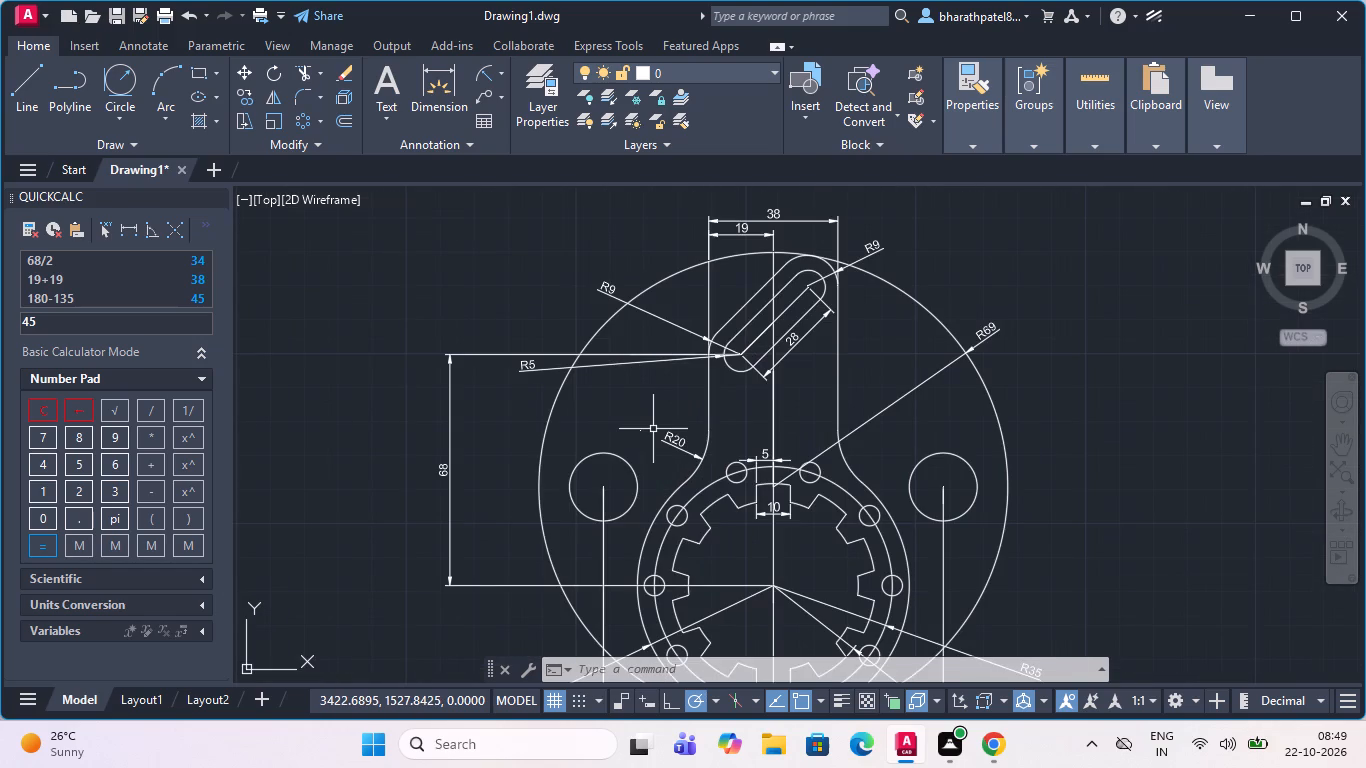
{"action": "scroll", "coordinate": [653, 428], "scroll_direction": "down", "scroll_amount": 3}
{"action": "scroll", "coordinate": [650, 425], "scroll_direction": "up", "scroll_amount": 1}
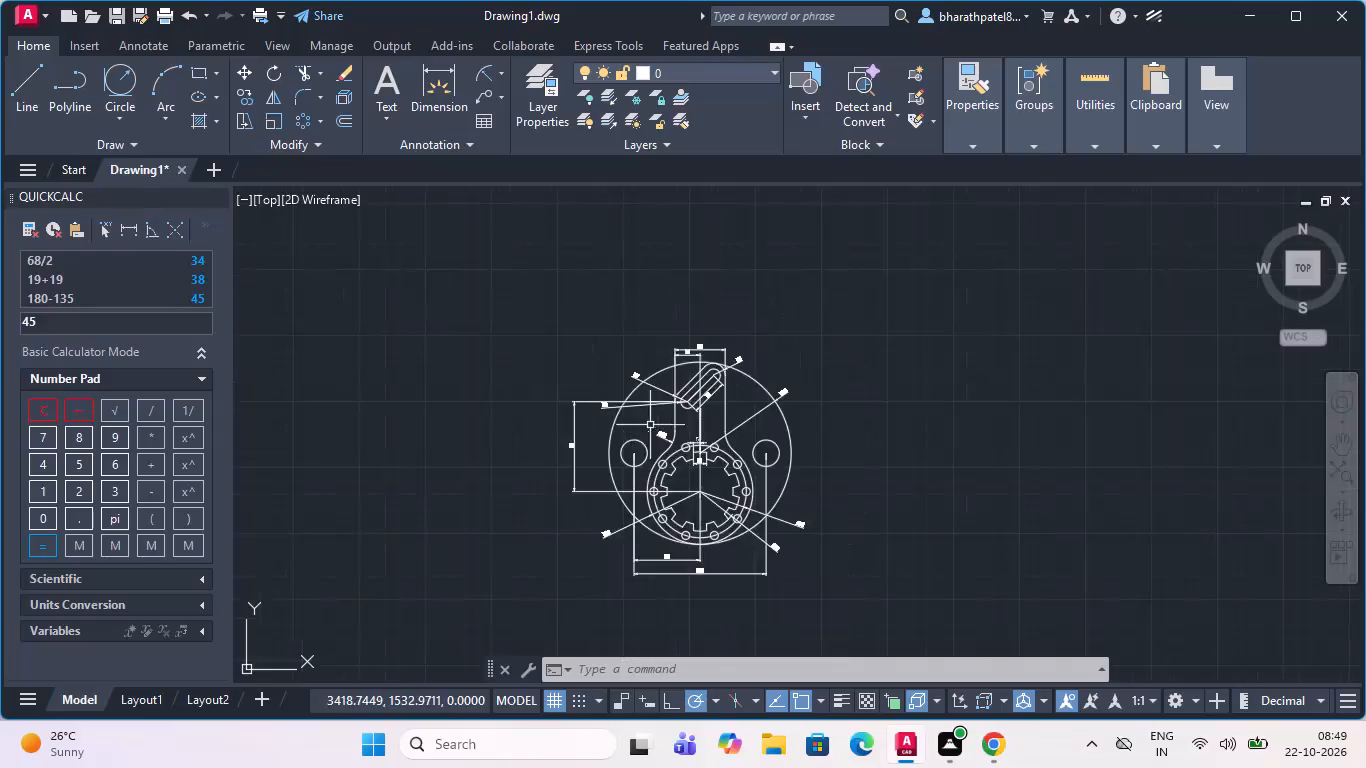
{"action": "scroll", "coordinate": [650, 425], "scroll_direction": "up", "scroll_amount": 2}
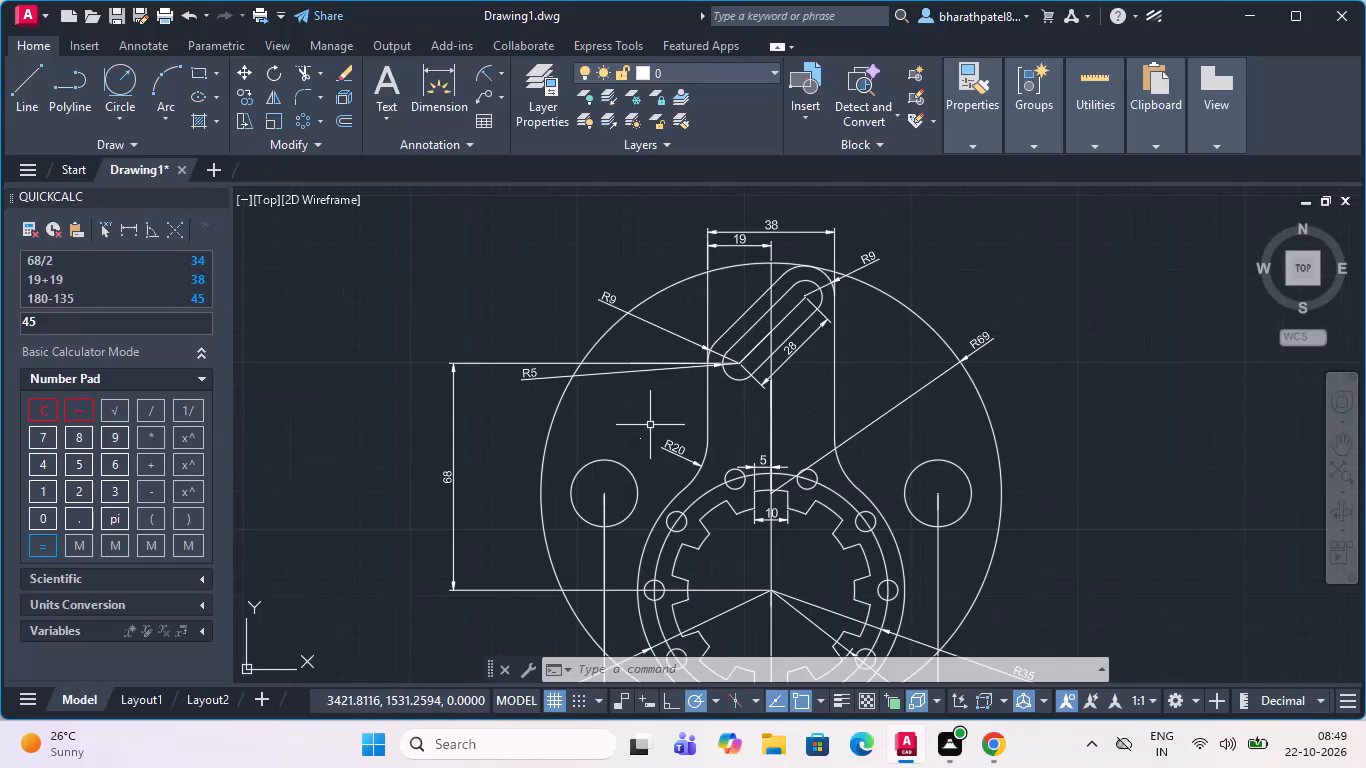
Draw a horizontal line from the 45° slot's lower arc center leftward to just past the top feature's left edge.
{"action": "left_click", "coordinate": [17, 72]}
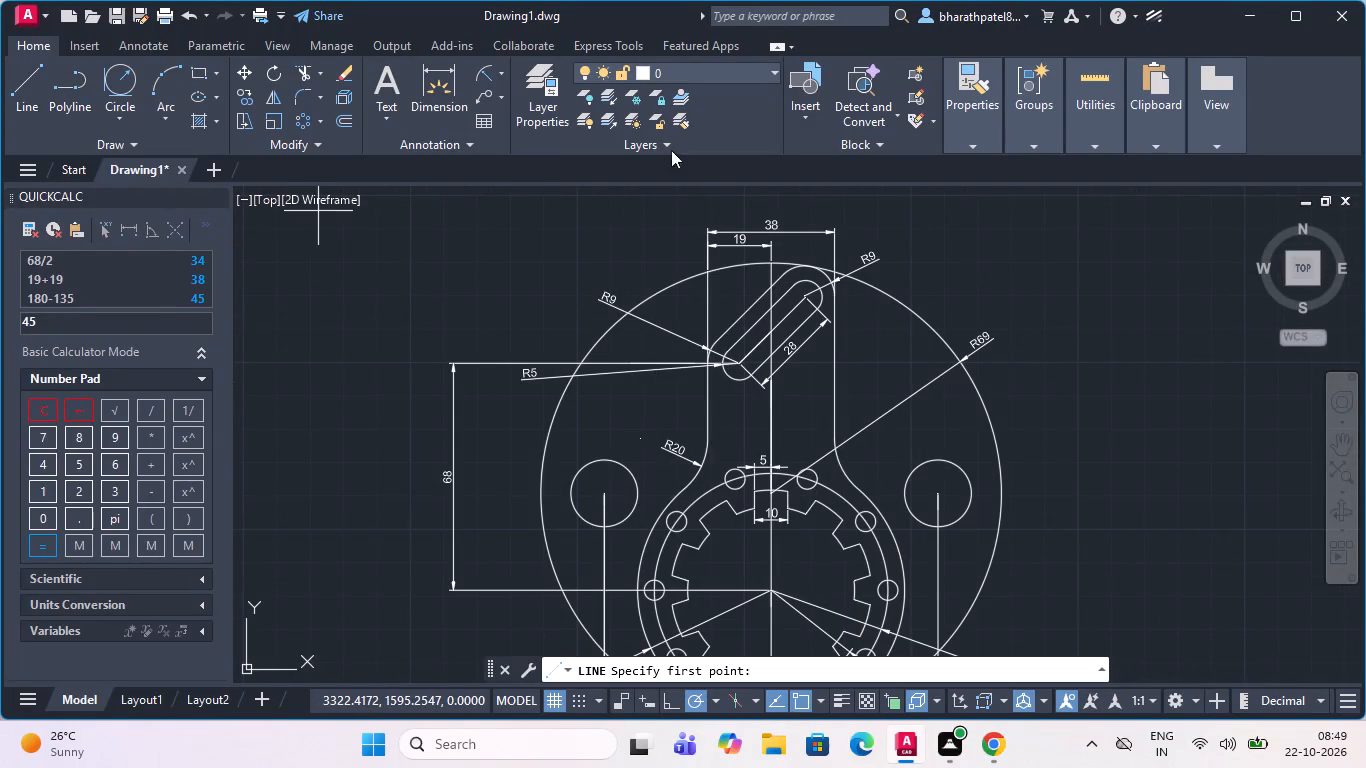
{"action": "scroll", "coordinate": [738, 358], "scroll_direction": "up", "scroll_amount": 4}
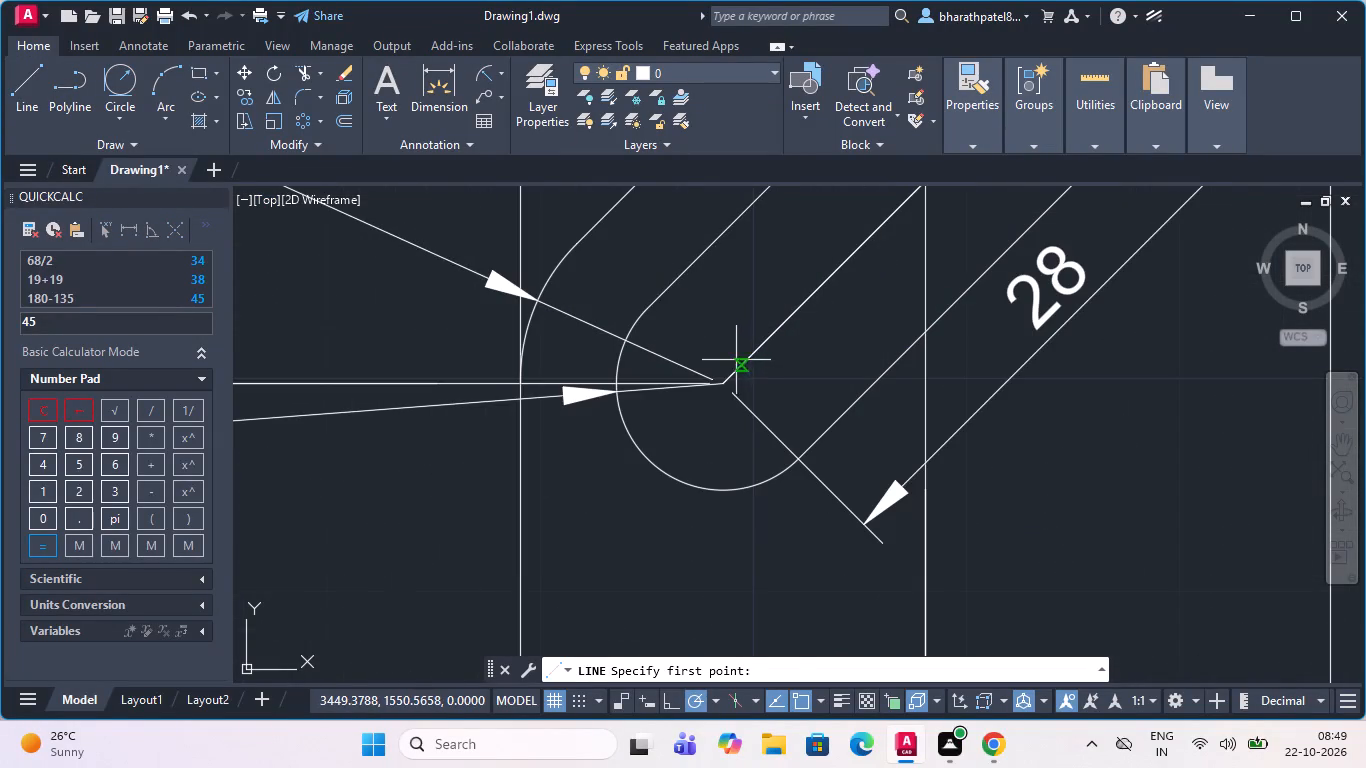
{"action": "left_click", "coordinate": [724, 389]}
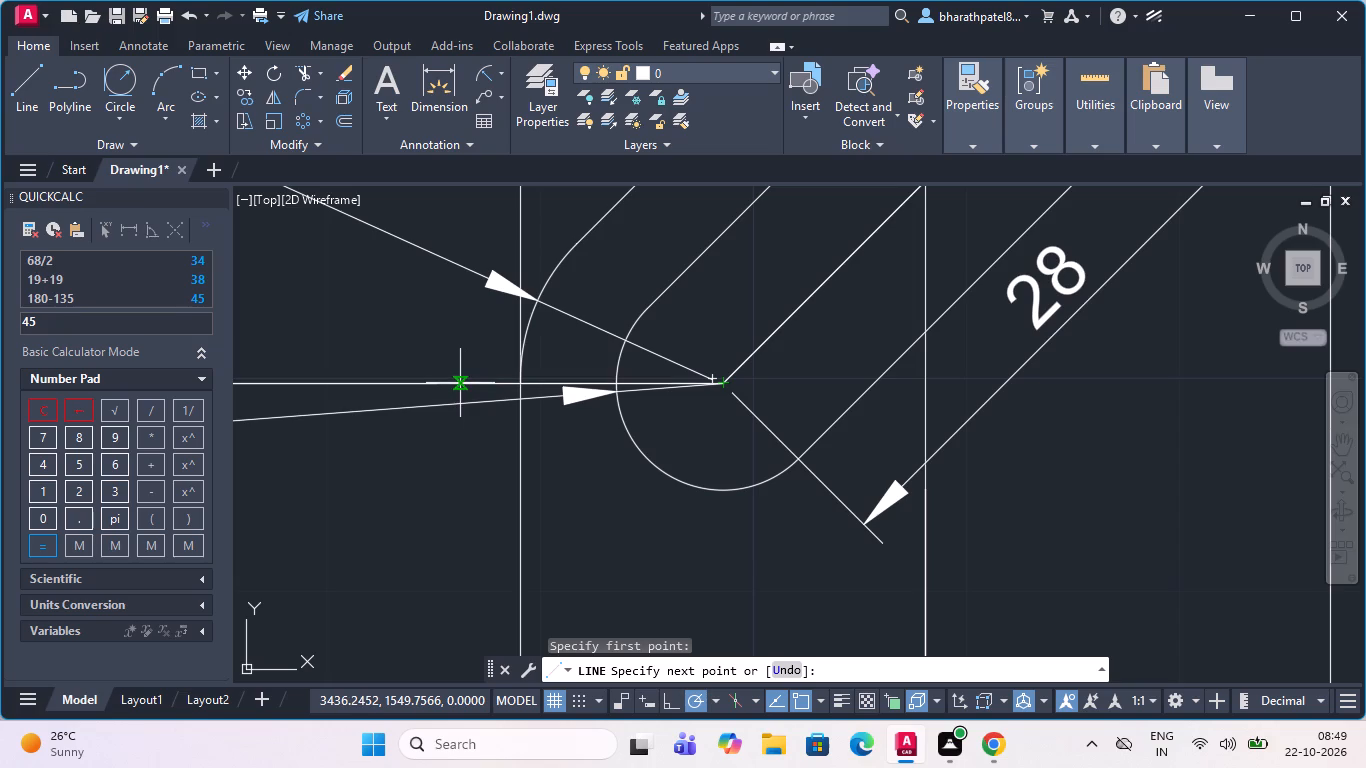
{"action": "left_click", "coordinate": [460, 383]}
{"action": "key", "text": "Escape"}
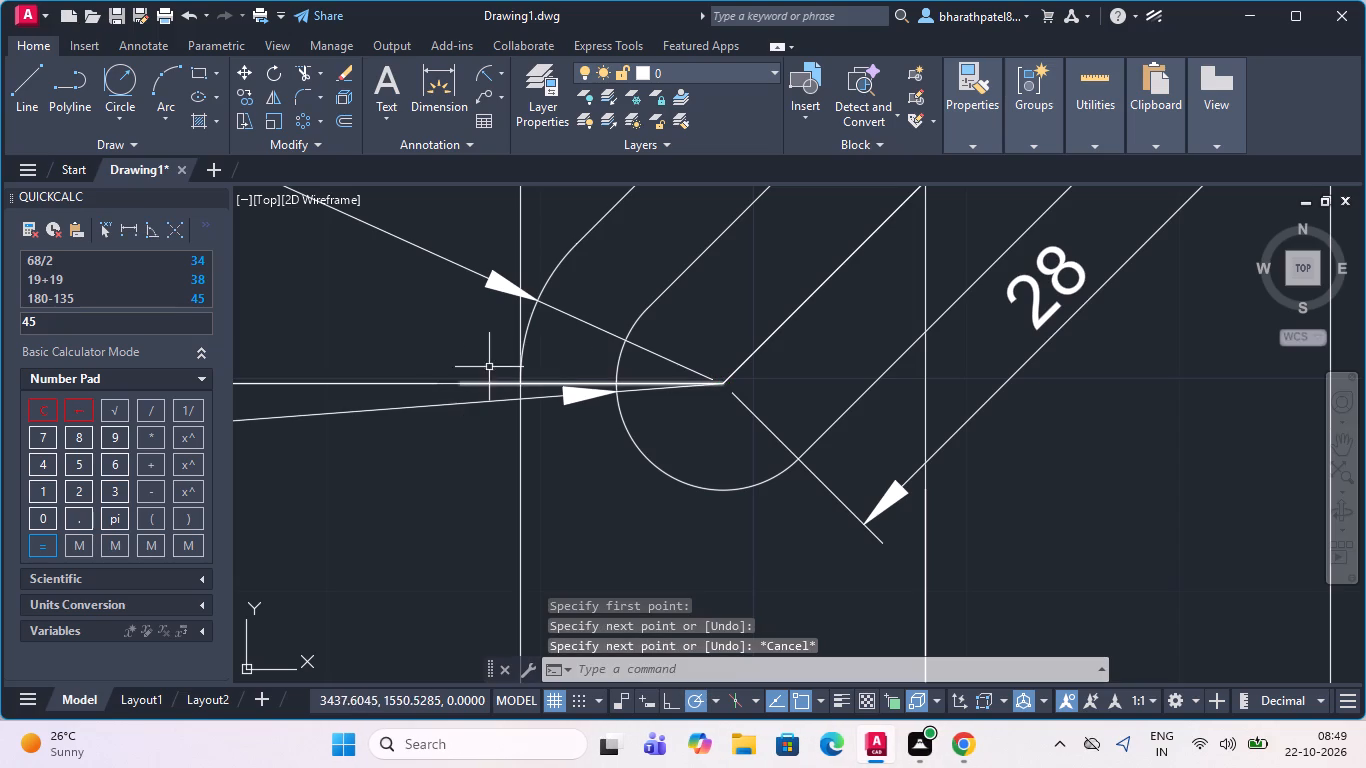
Add an angular dimension between the horizontal reference line and the 45° slot's centre line, with its arc above the top feature.
{"action": "left_click", "coordinate": [504, 67]}
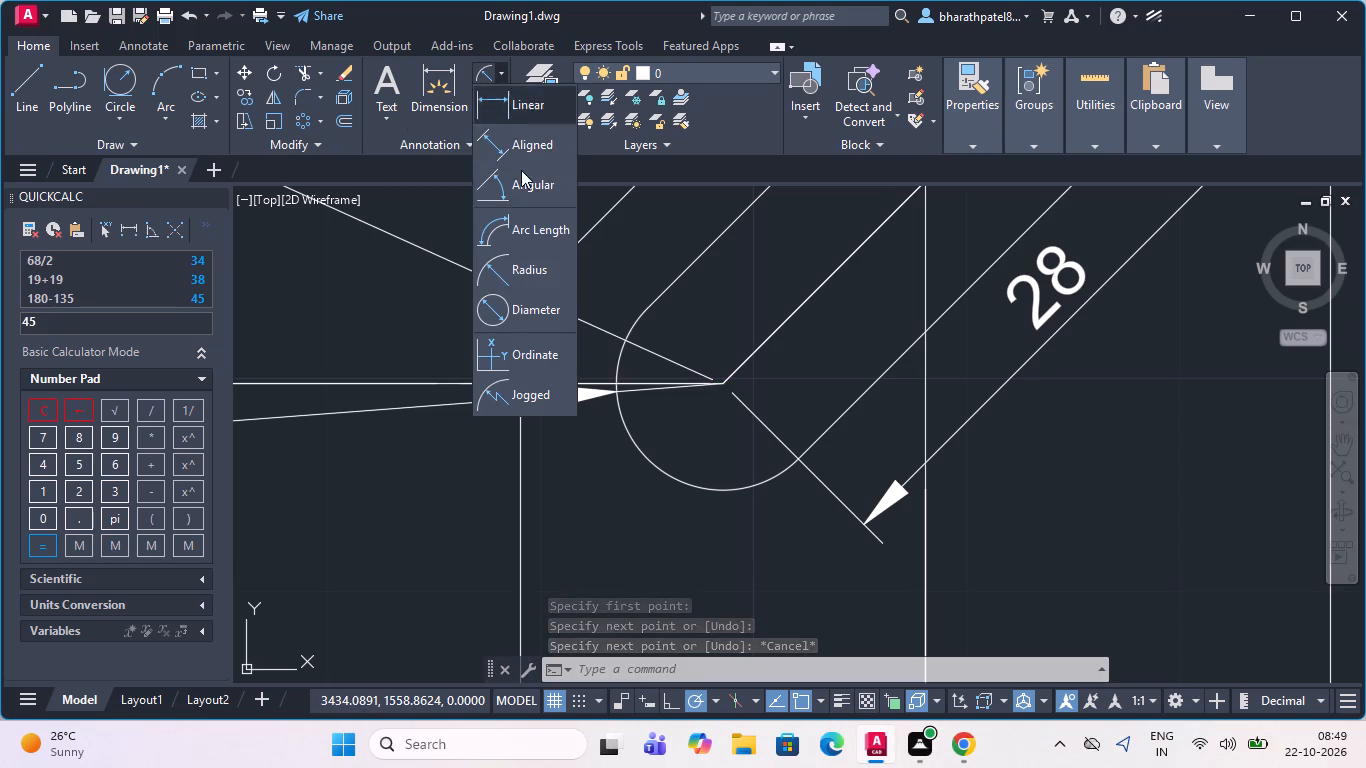
{"action": "left_click", "coordinate": [521, 187]}
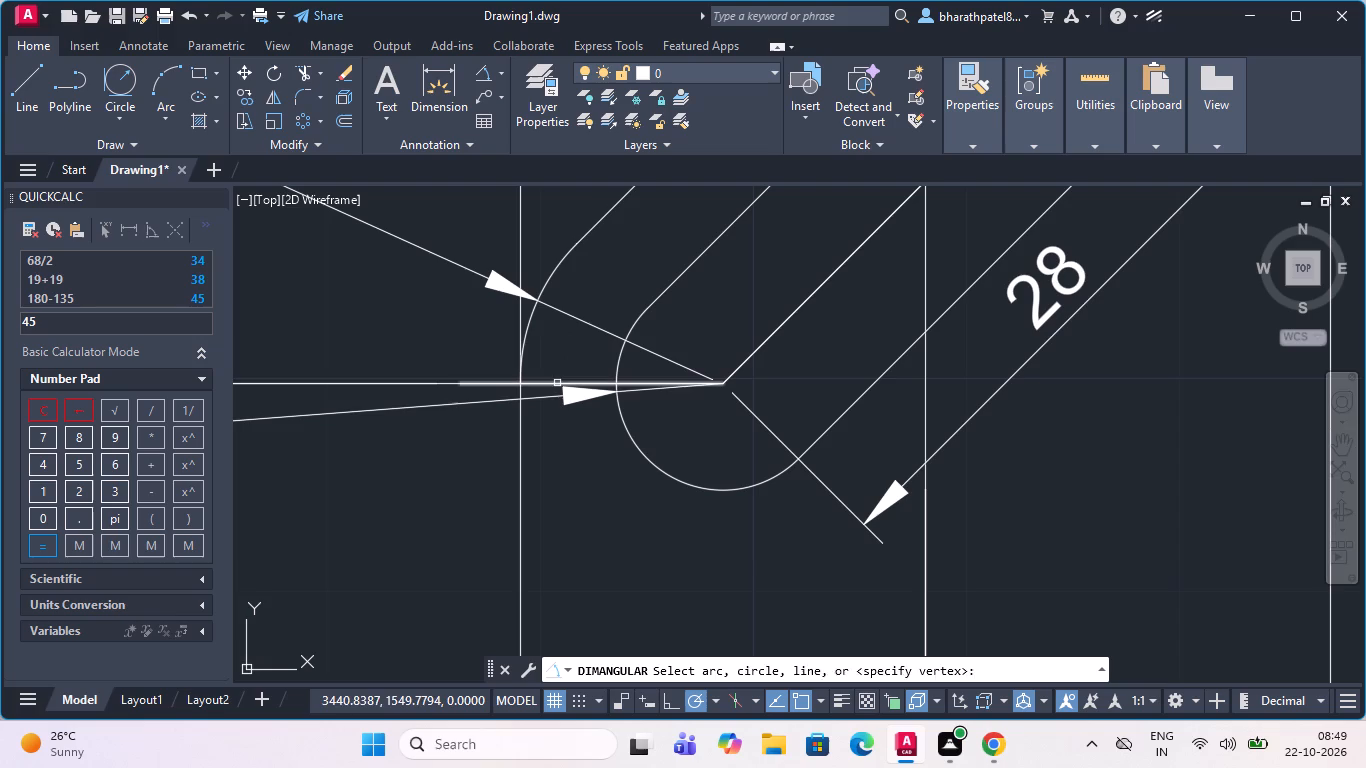
{"action": "left_click", "coordinate": [557, 382]}
{"action": "left_click", "coordinate": [775, 329]}
{"action": "scroll", "coordinate": [775, 329], "scroll_direction": "down", "scroll_amount": 1}
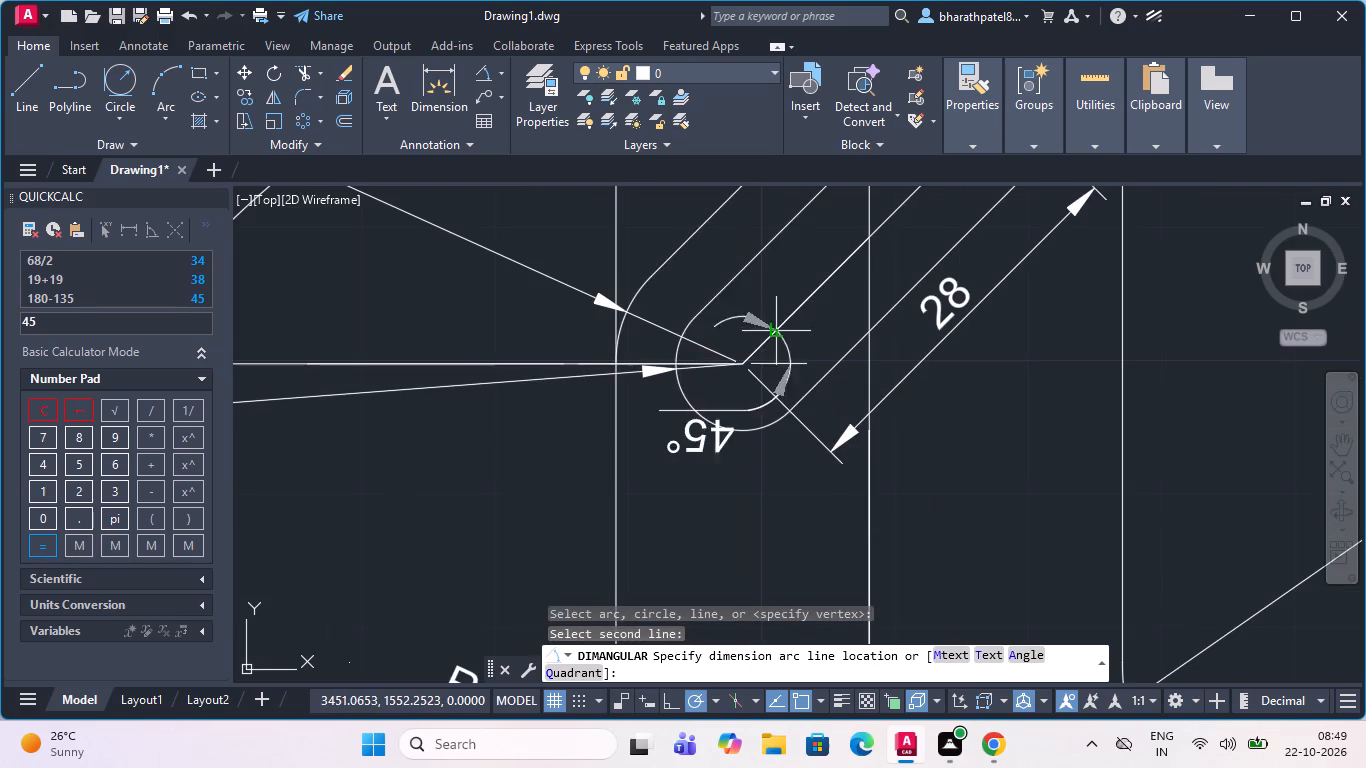
{"action": "scroll", "coordinate": [727, 283], "scroll_direction": "down", "scroll_amount": 6}
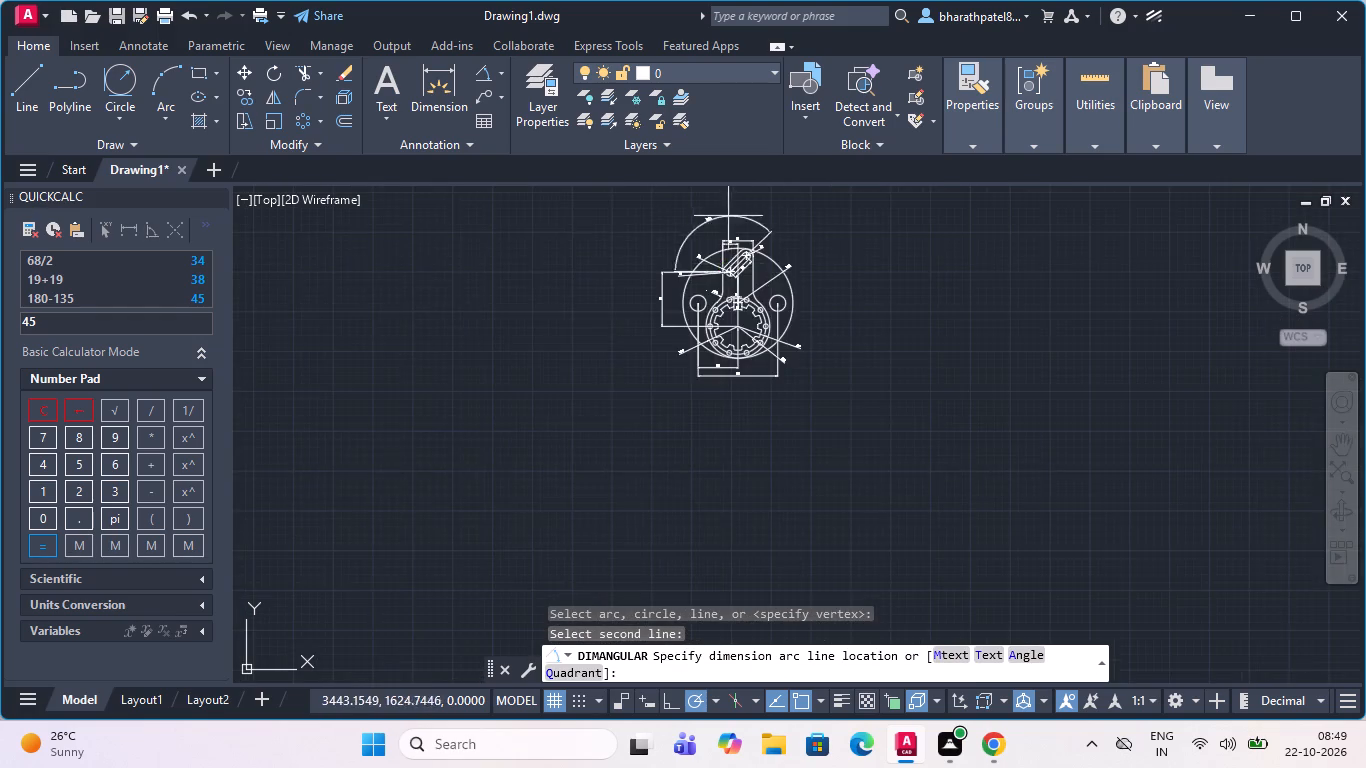
{"action": "scroll", "coordinate": [726, 209], "scroll_direction": "up", "scroll_amount": 3}
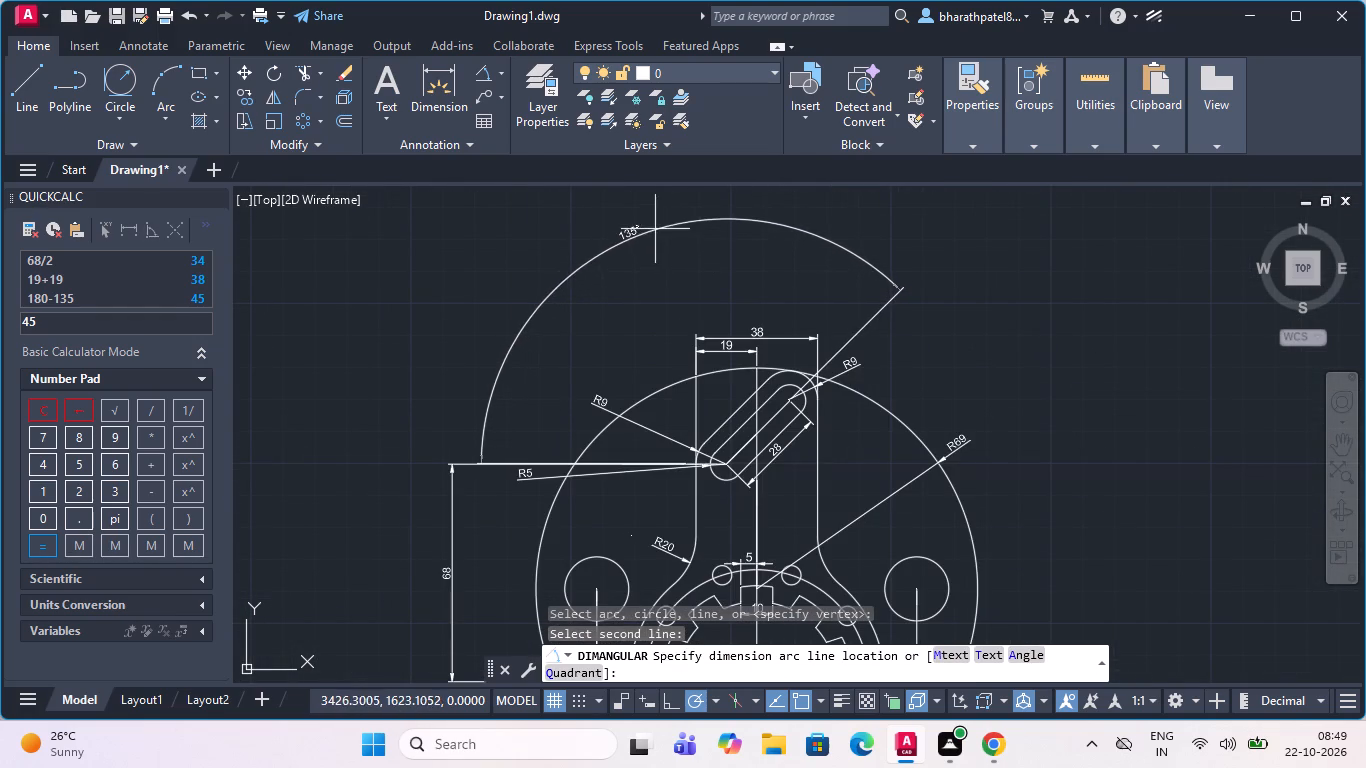
{"action": "left_click", "coordinate": [688, 268]}
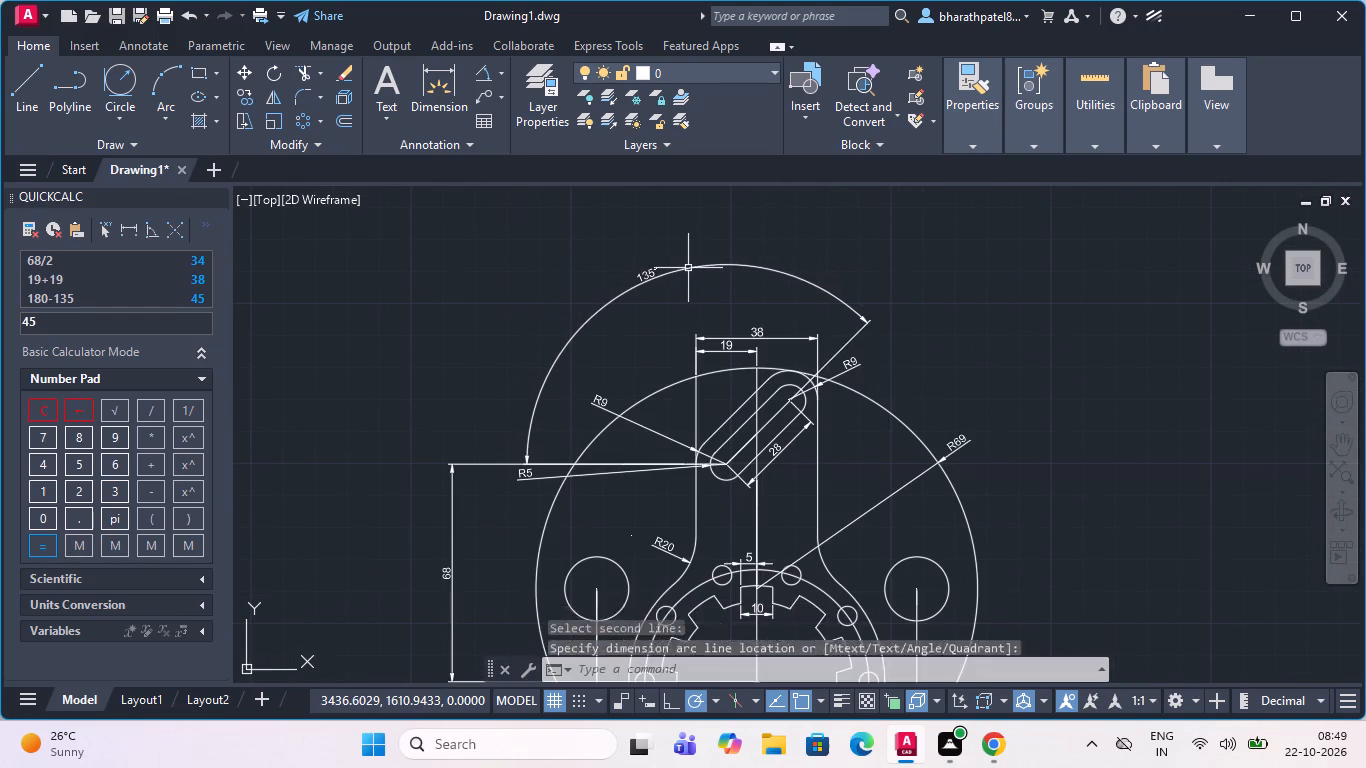
Add a diameter dimension to the small hole at the lower right of the bolt circle, with its text outside the plate.
{"action": "scroll", "coordinate": [746, 253], "scroll_direction": "down", "scroll_amount": 2}
{"action": "scroll", "coordinate": [693, 343], "scroll_direction": "up", "scroll_amount": 2}
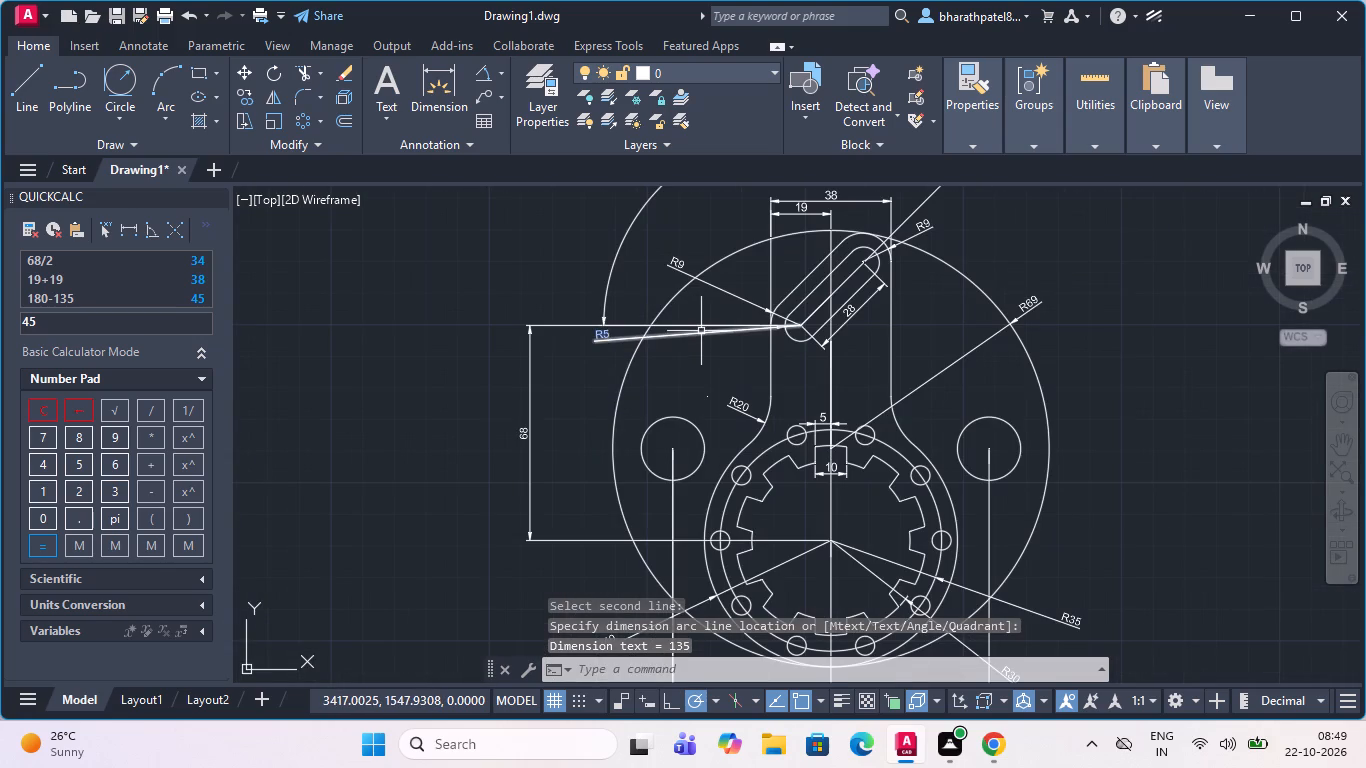
{"action": "scroll", "coordinate": [701, 331], "scroll_direction": "down", "scroll_amount": 1}
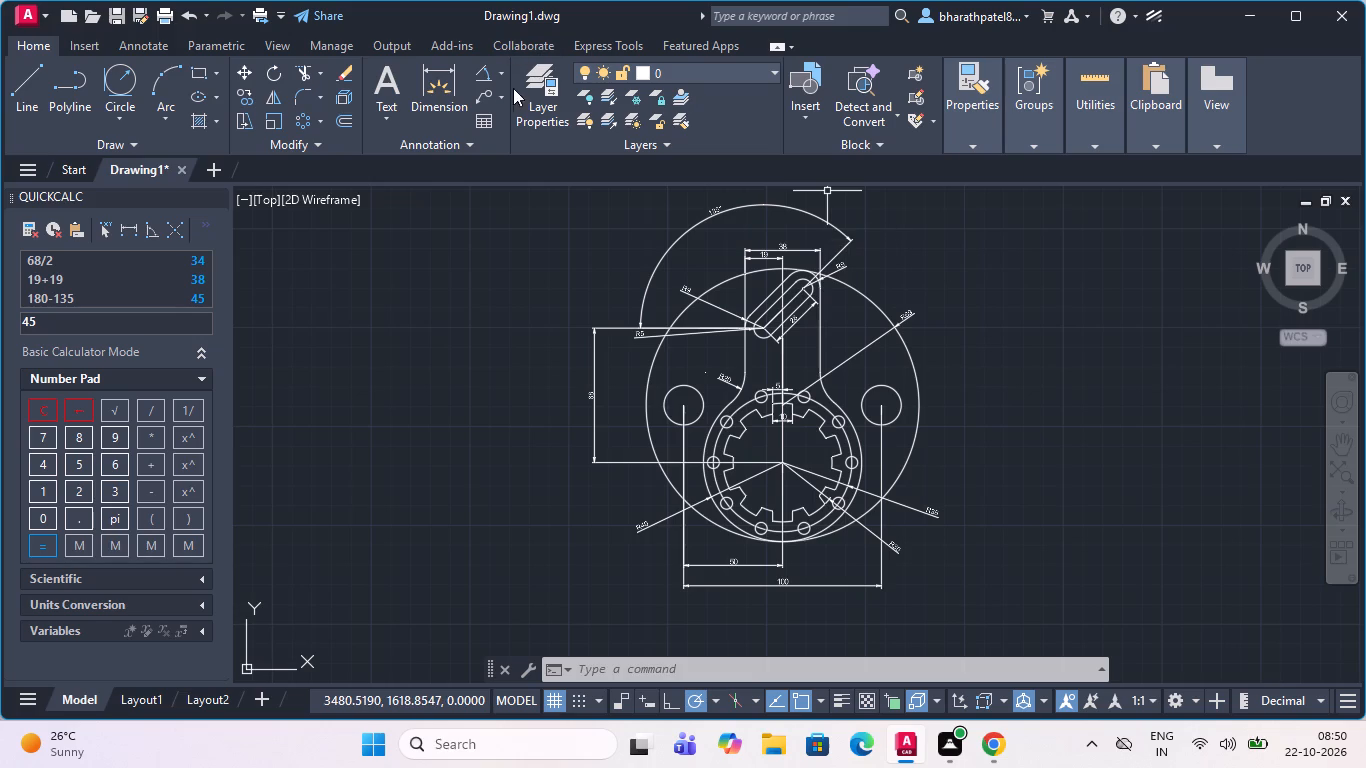
{"action": "left_click", "coordinate": [494, 65]}
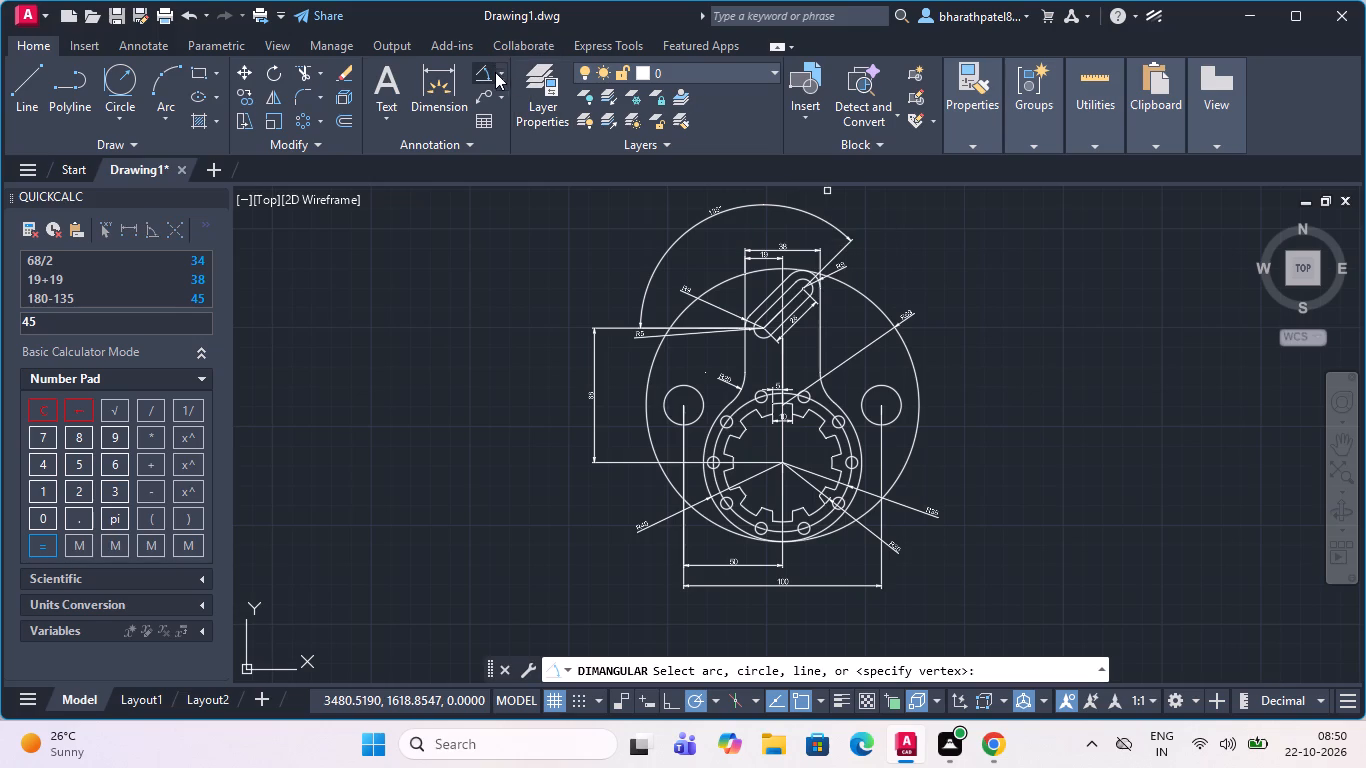
{"action": "left_click", "coordinate": [502, 67]}
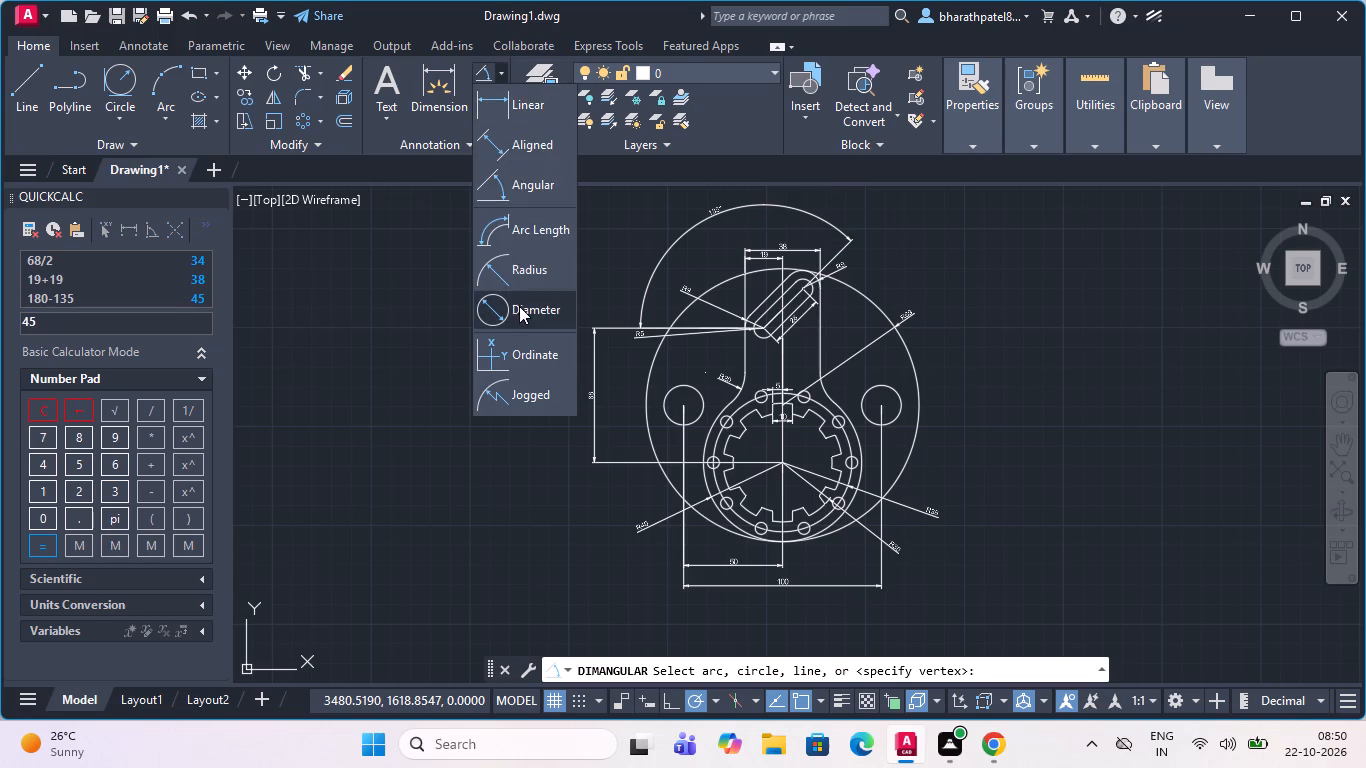
{"action": "left_click", "coordinate": [519, 307]}
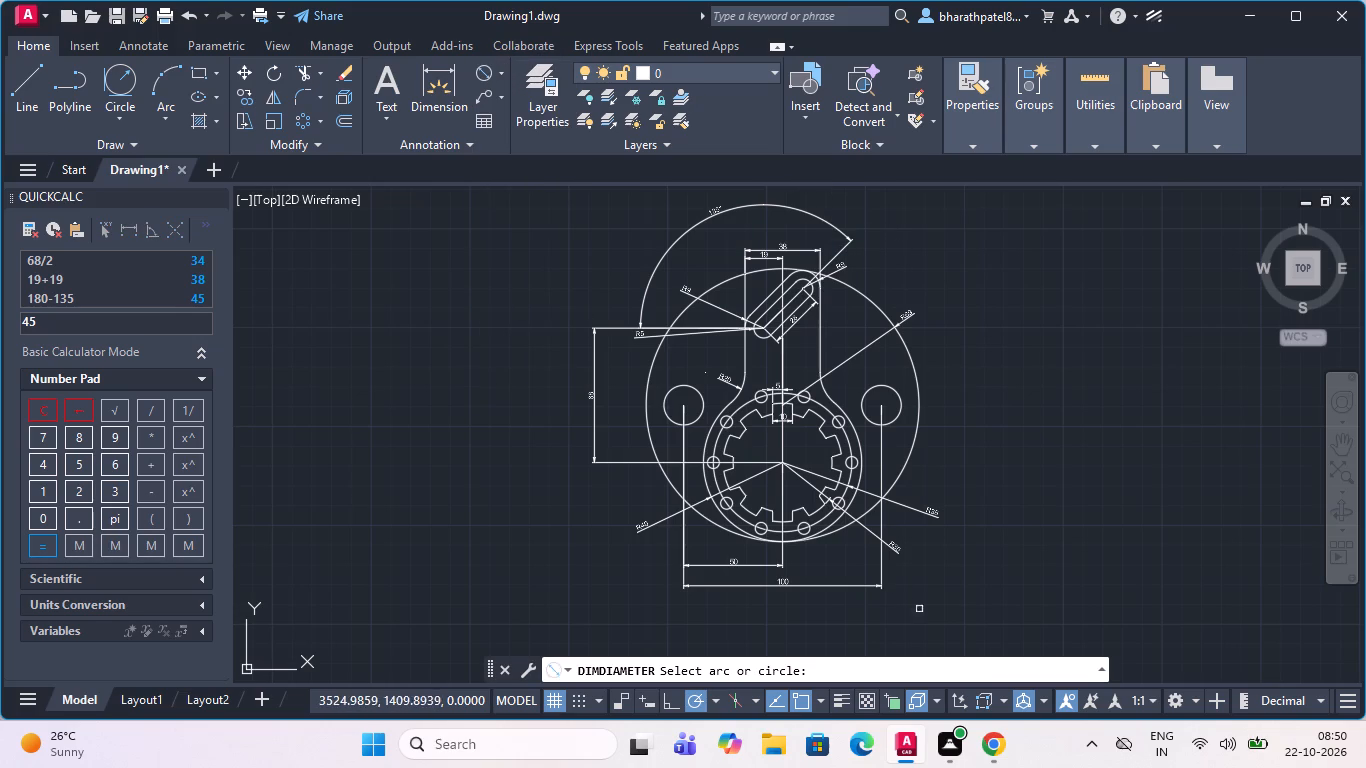
{"action": "scroll", "coordinate": [853, 550], "scroll_direction": "up", "scroll_amount": 2}
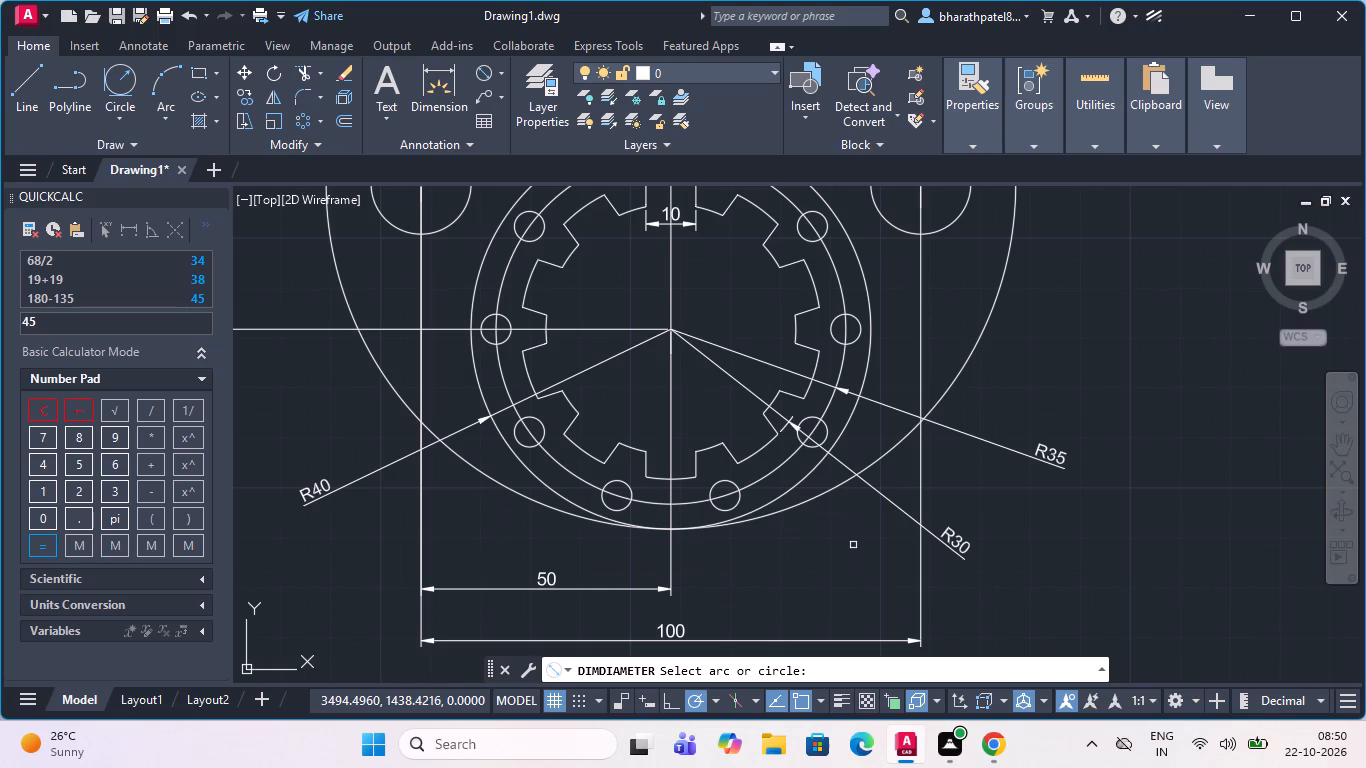
{"action": "left_click", "coordinate": [827, 431]}
{"action": "left_click", "coordinate": [1007, 510]}
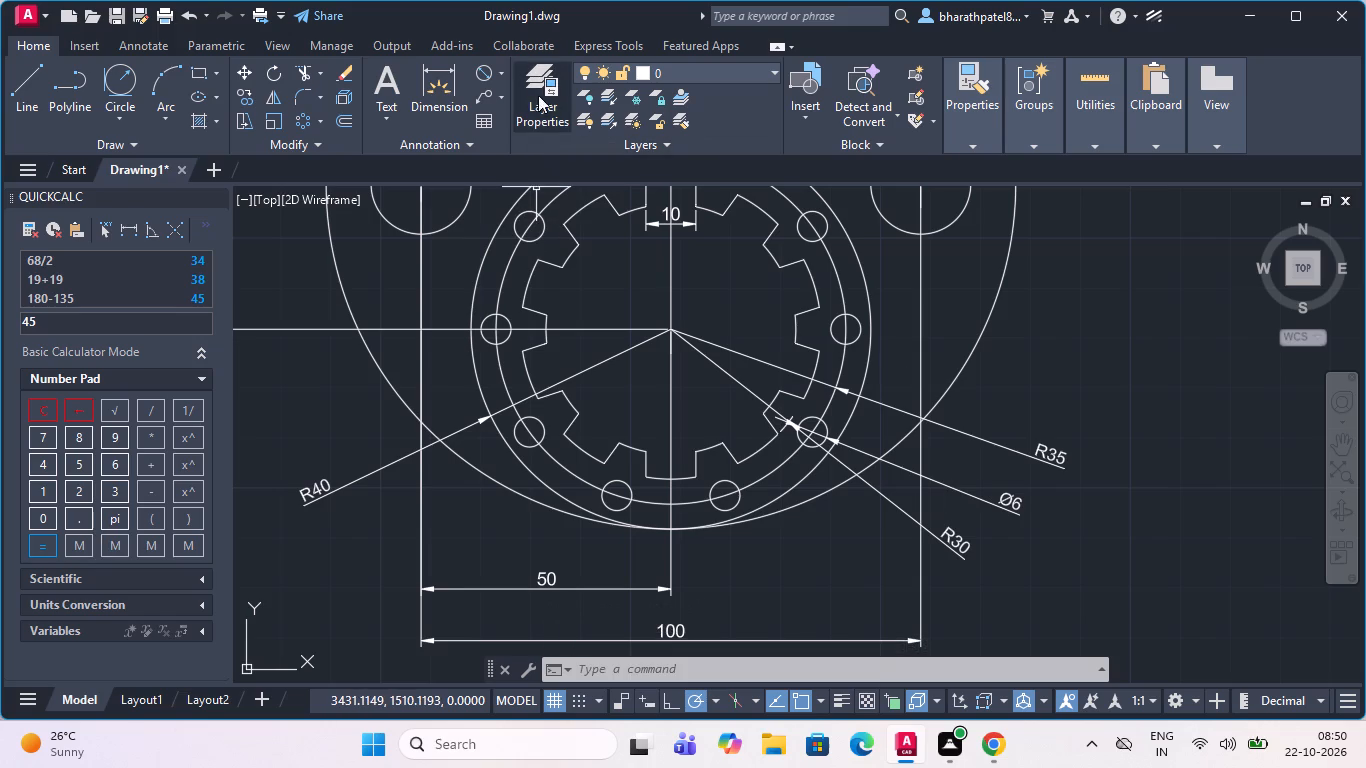
Add a diameter dimension to the plate's right side circle, with its text outside the plate's right edge.
{"action": "left_click", "coordinate": [475, 68]}
{"action": "scroll", "coordinate": [668, 391], "scroll_direction": "down", "scroll_amount": 2}
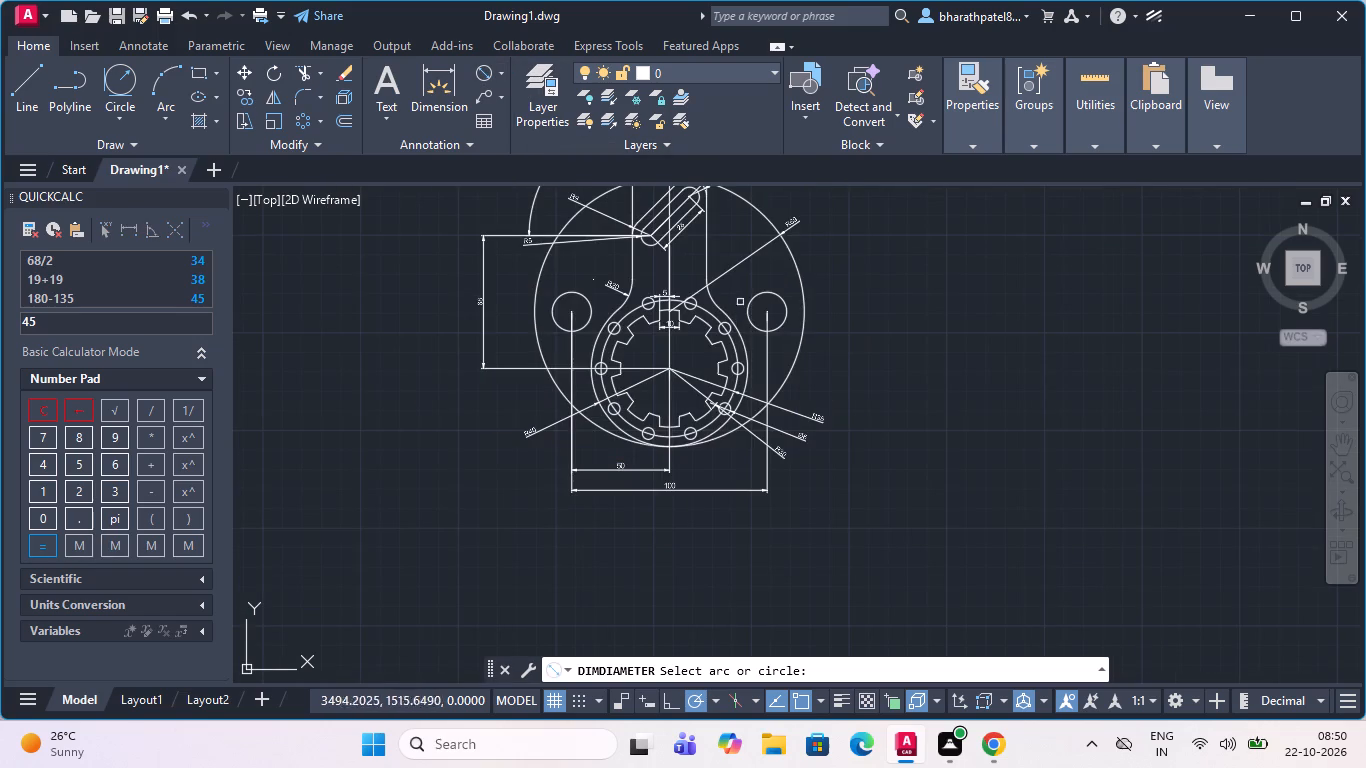
{"action": "scroll", "coordinate": [773, 283], "scroll_direction": "up", "scroll_amount": 3}
{"action": "left_click", "coordinate": [771, 332]}
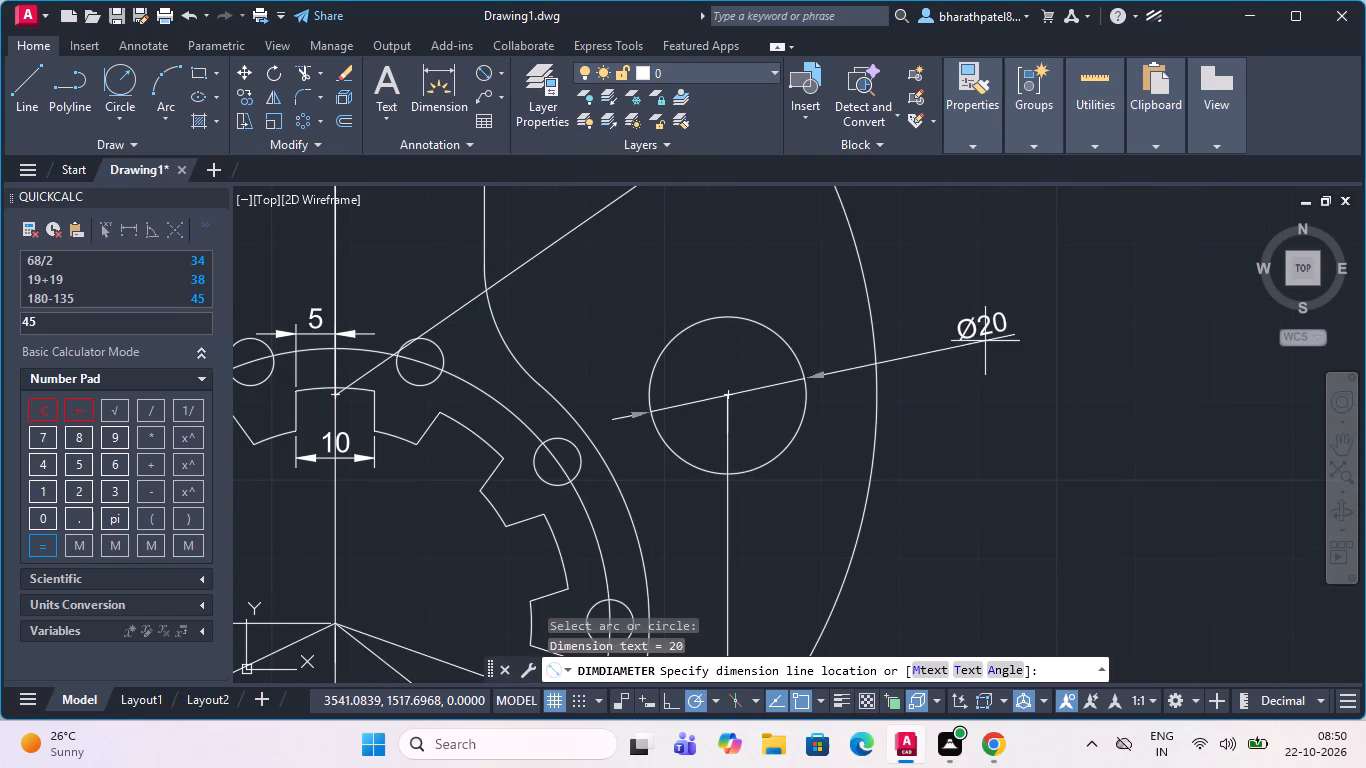
{"action": "left_click", "coordinate": [981, 342]}
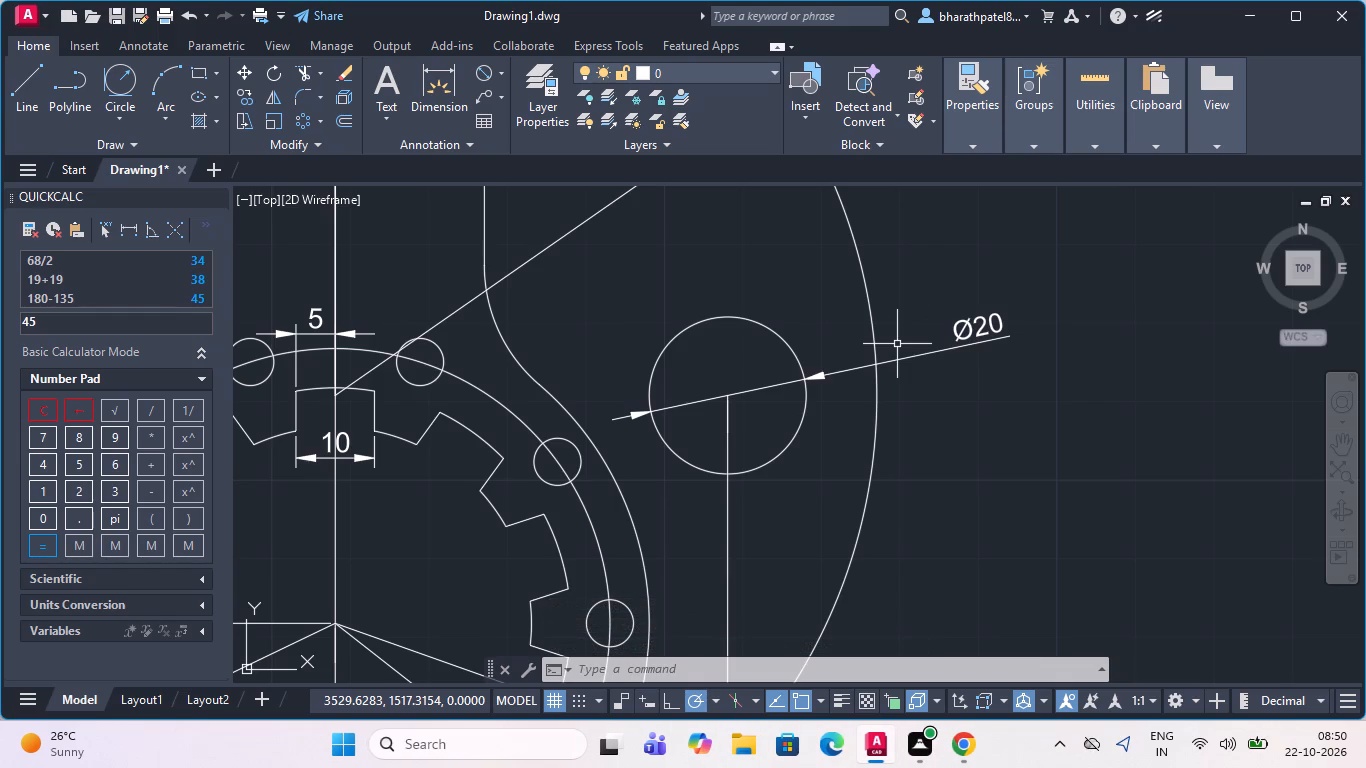
Add a radius dimension to the slotted bore's inner arc just right of the bottom slot, with its text inside the bore.
{"action": "scroll", "coordinate": [897, 344], "scroll_direction": "down", "scroll_amount": 2}
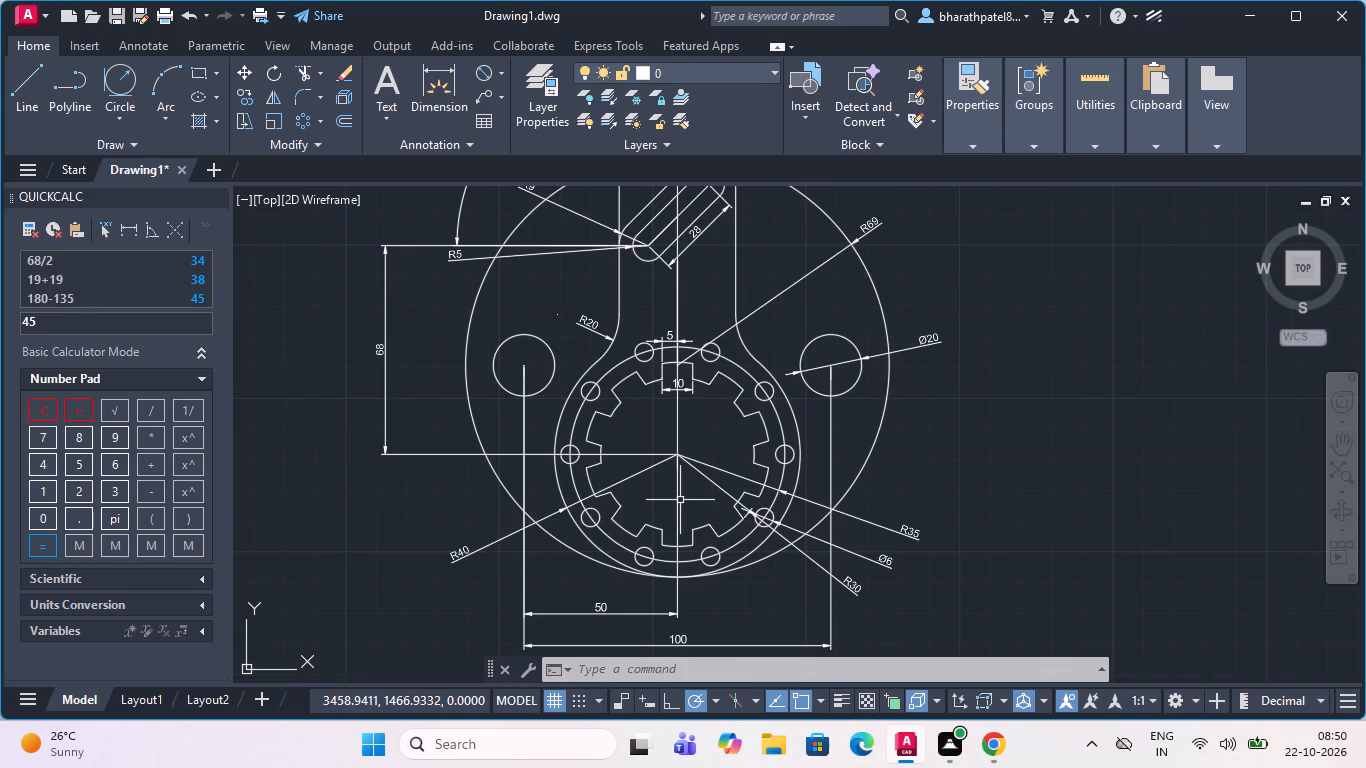
{"action": "scroll", "coordinate": [683, 502], "scroll_direction": "down", "scroll_amount": 2}
{"action": "scroll", "coordinate": [684, 504], "scroll_direction": "up", "scroll_amount": 4}
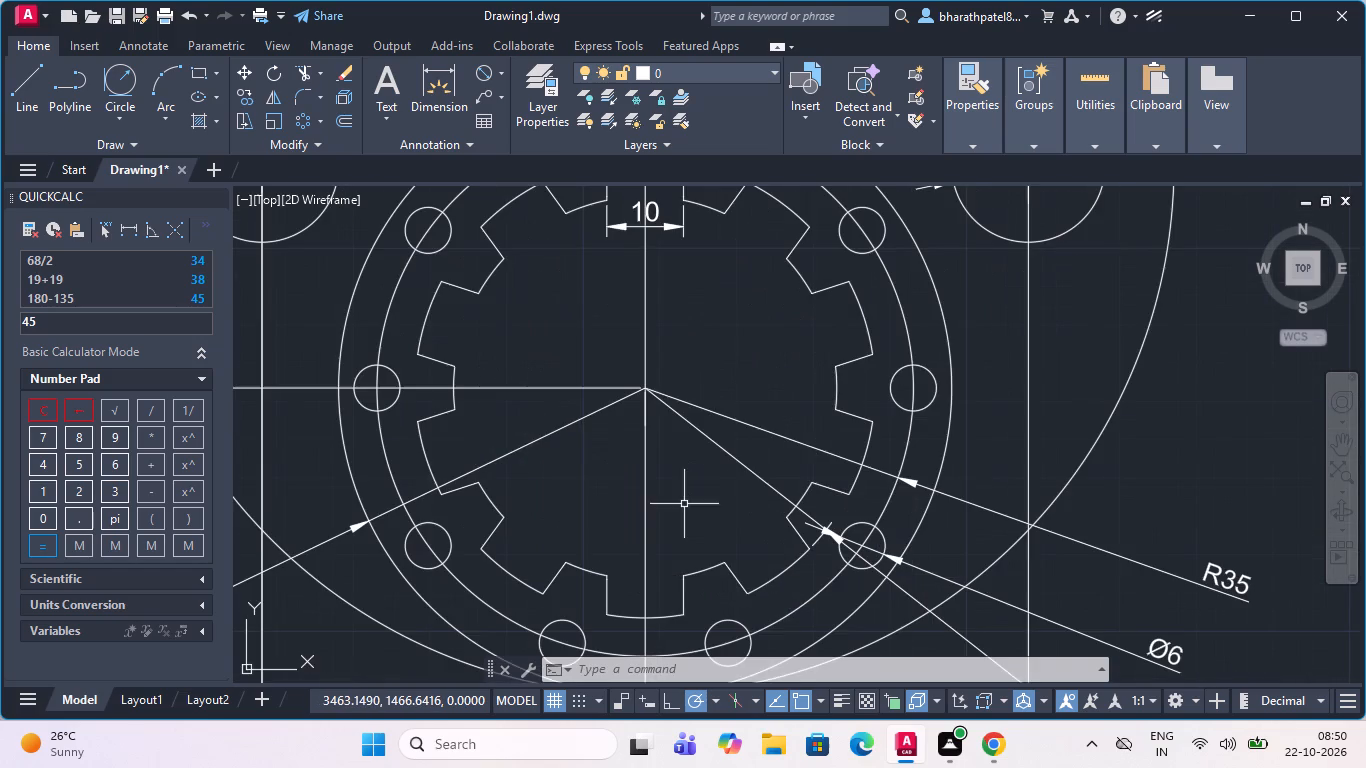
{"action": "scroll", "coordinate": [684, 504], "scroll_direction": "down", "scroll_amount": 1}
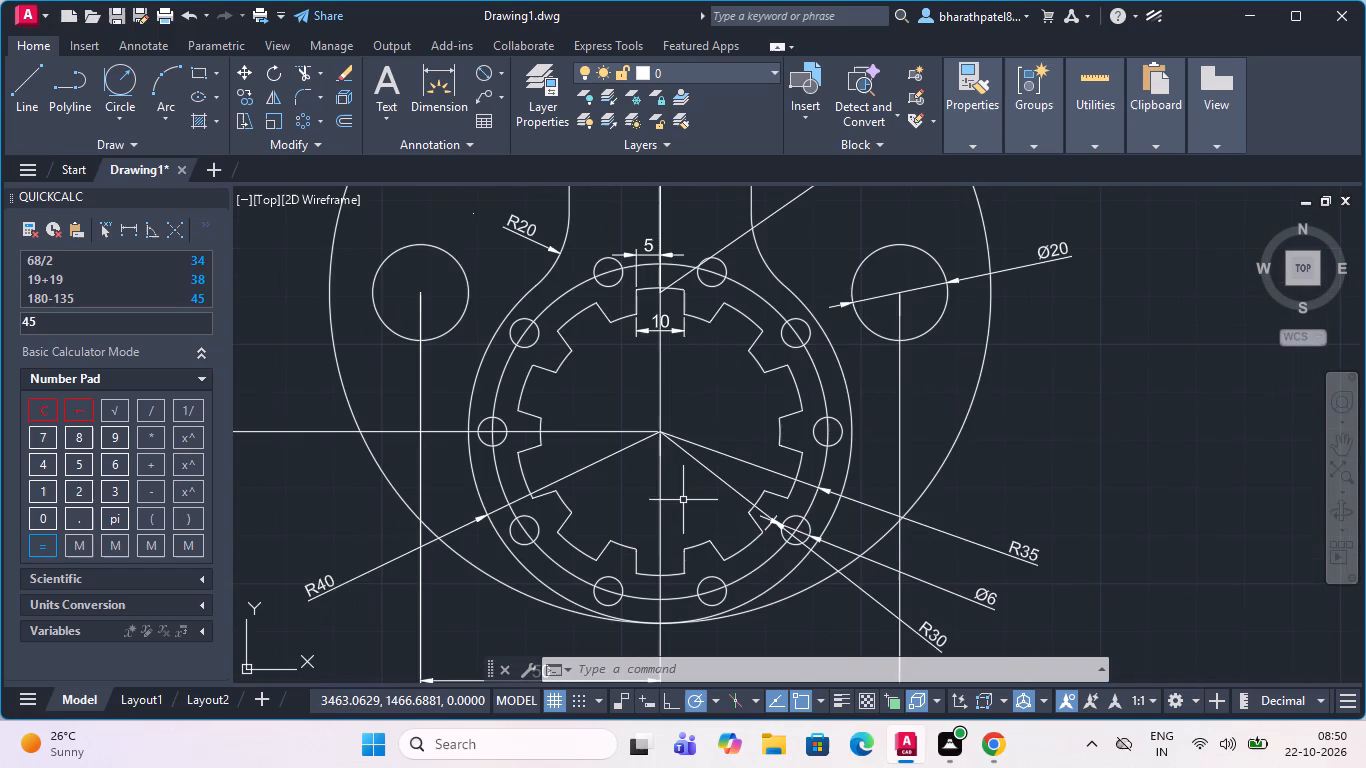
{"action": "left_click", "coordinate": [499, 64]}
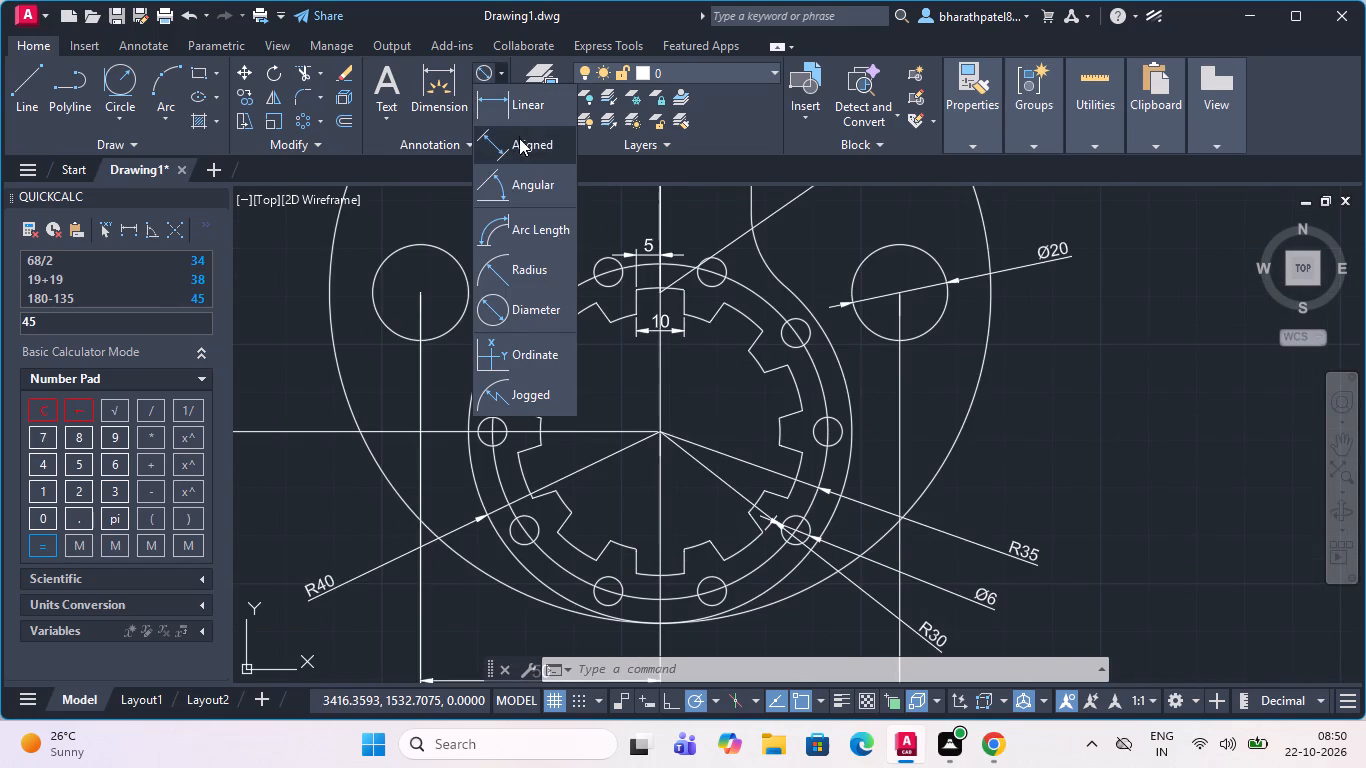
{"action": "left_click", "coordinate": [510, 279]}
{"action": "left_click", "coordinate": [694, 548]}
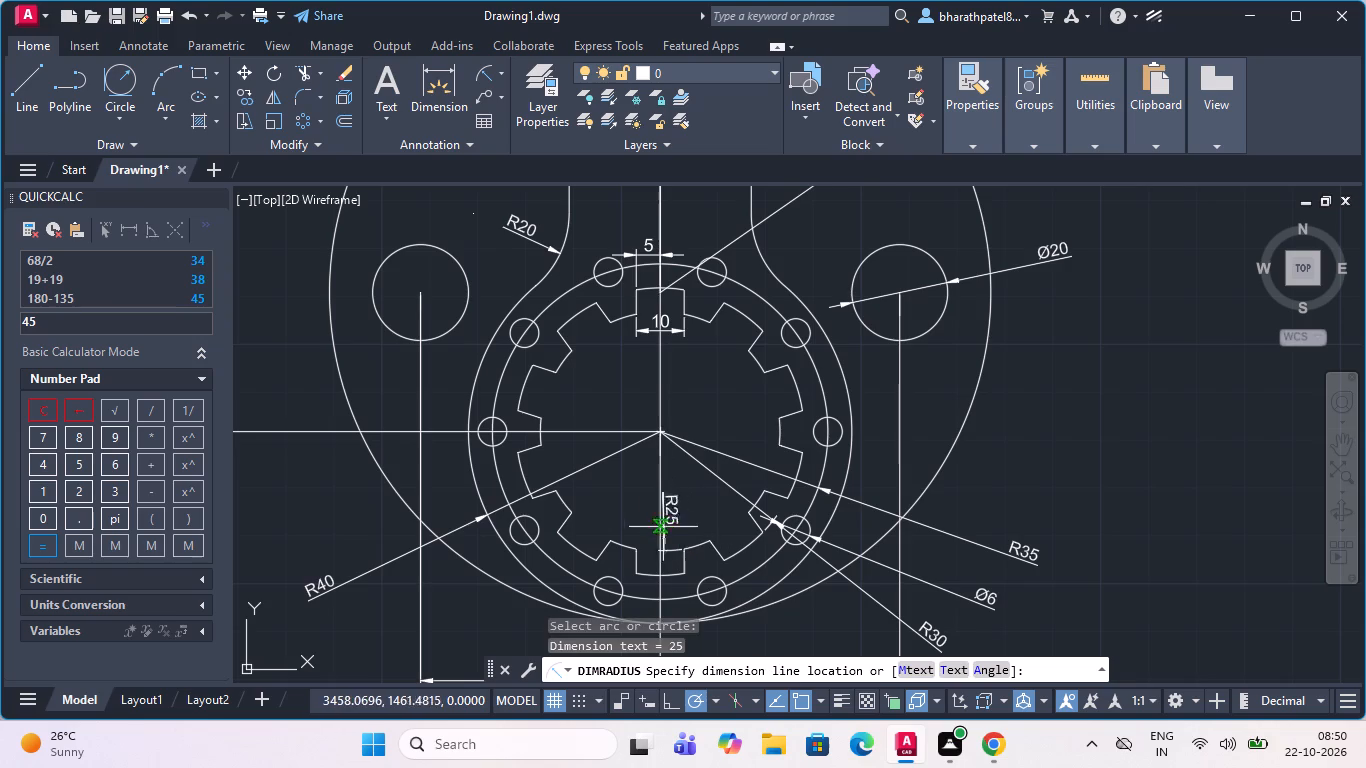
{"action": "left_click", "coordinate": [688, 512]}
{"action": "scroll", "coordinate": [603, 507], "scroll_direction": "down", "scroll_amount": 3}
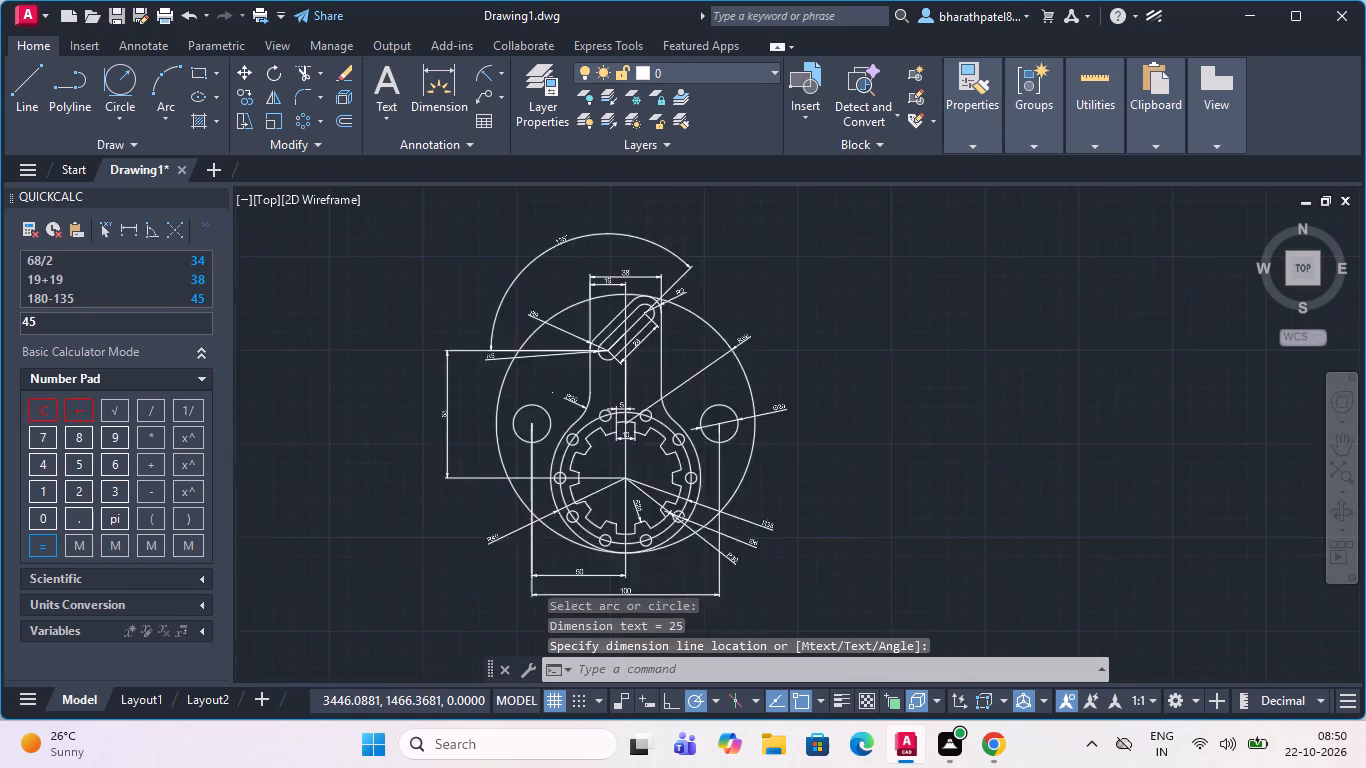
{"action": "scroll", "coordinate": [538, 509], "scroll_direction": "up", "scroll_amount": 2}
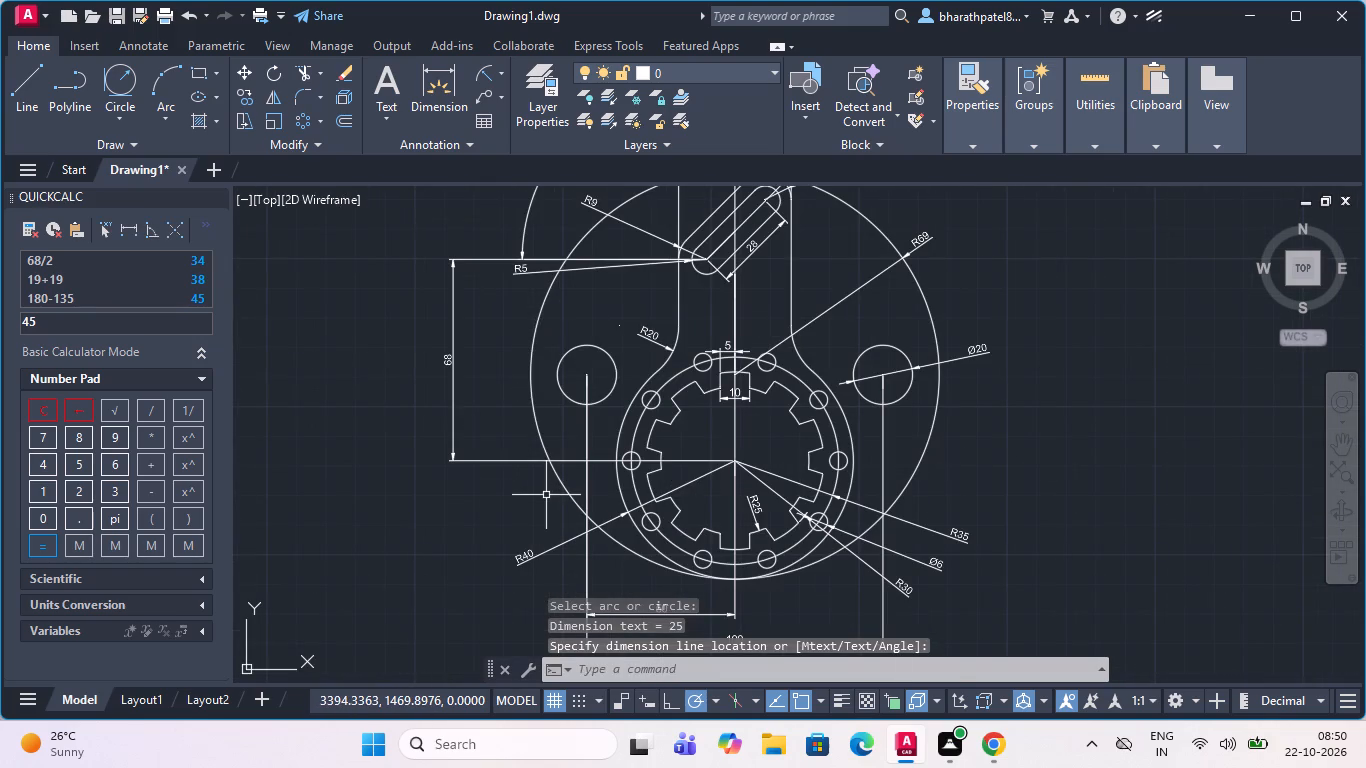
{"action": "key", "text": "Escape"}
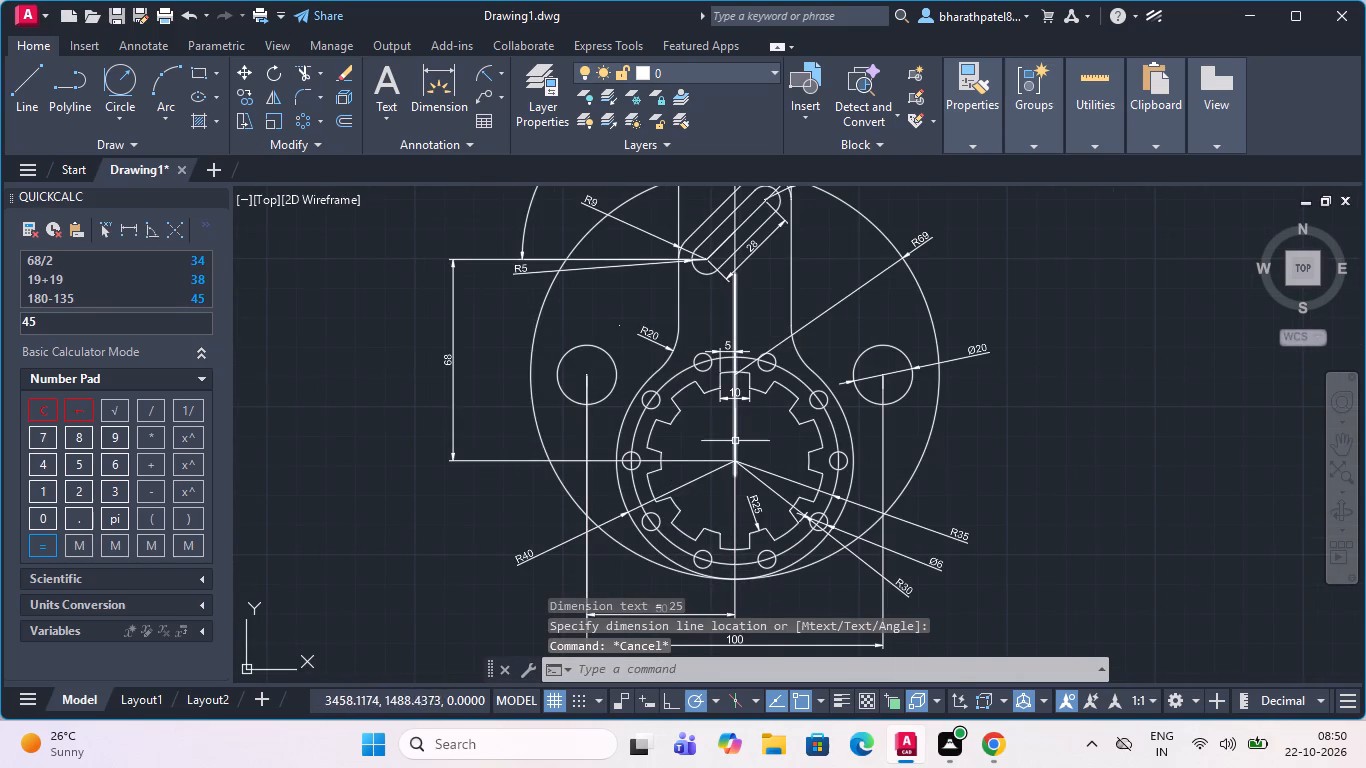
Select the hole pitch circle, vertical centre line and the 50, 68 and 100 dimensions, and load the ACAD_ISO02W100 ISO dash linetype.
{"action": "left_click", "coordinate": [735, 432]}
{"action": "left_click", "coordinate": [735, 492]}
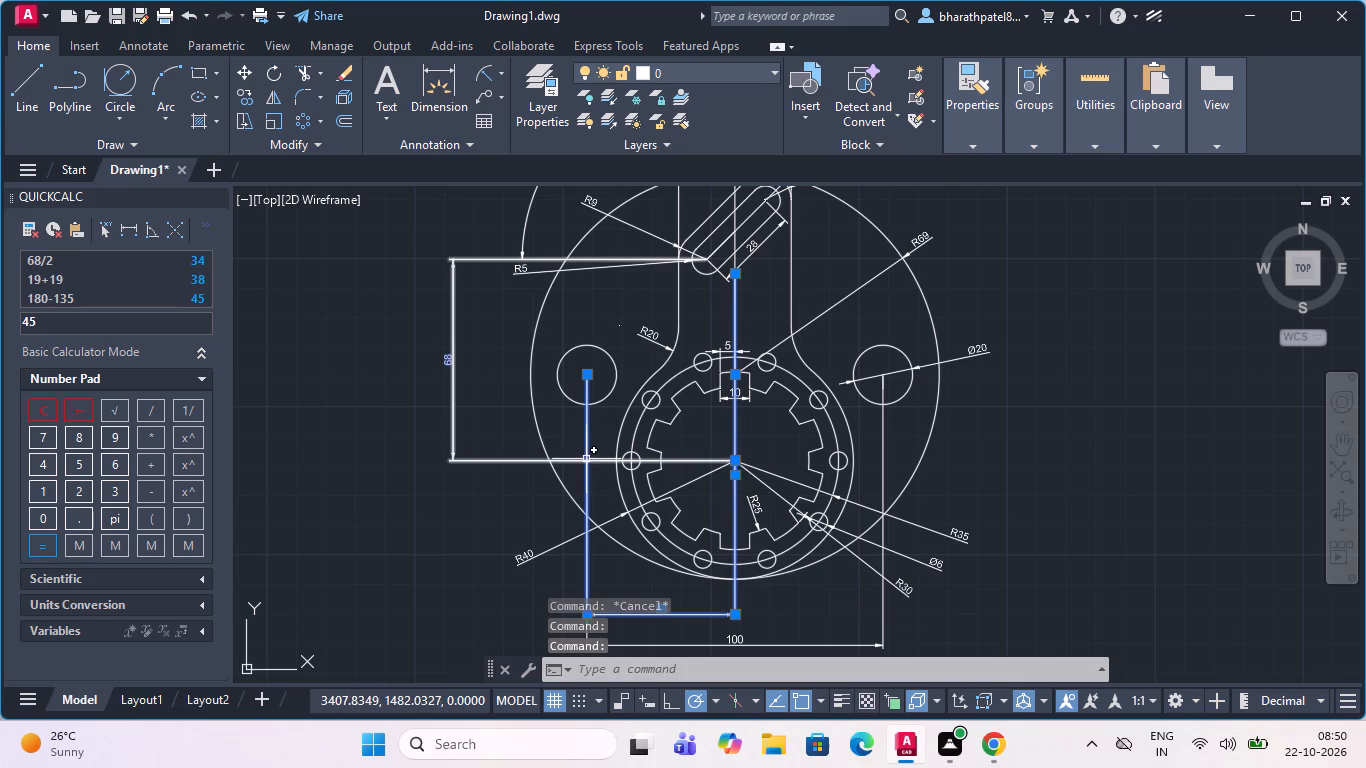
{"action": "left_click", "coordinate": [590, 463]}
{"action": "left_click", "coordinate": [638, 427]}
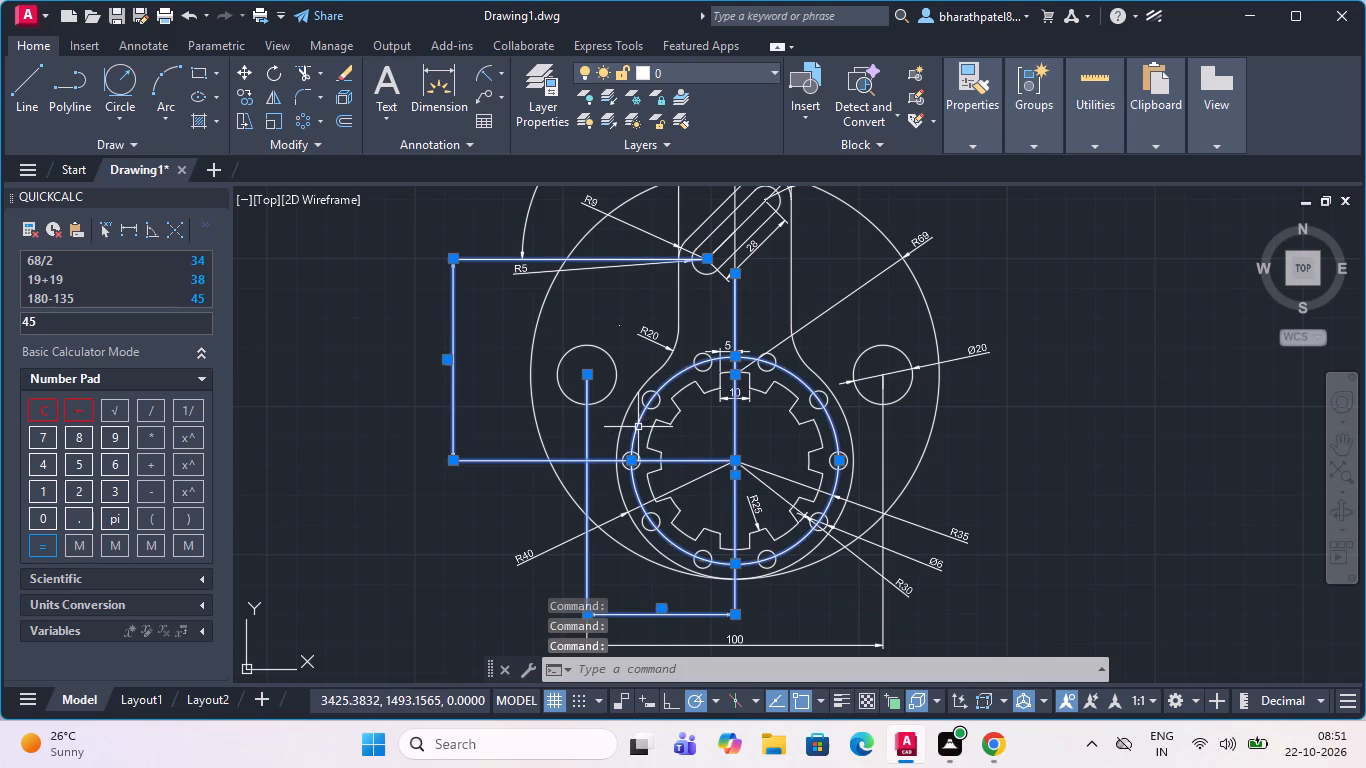
{"action": "left_click", "coordinate": [884, 438]}
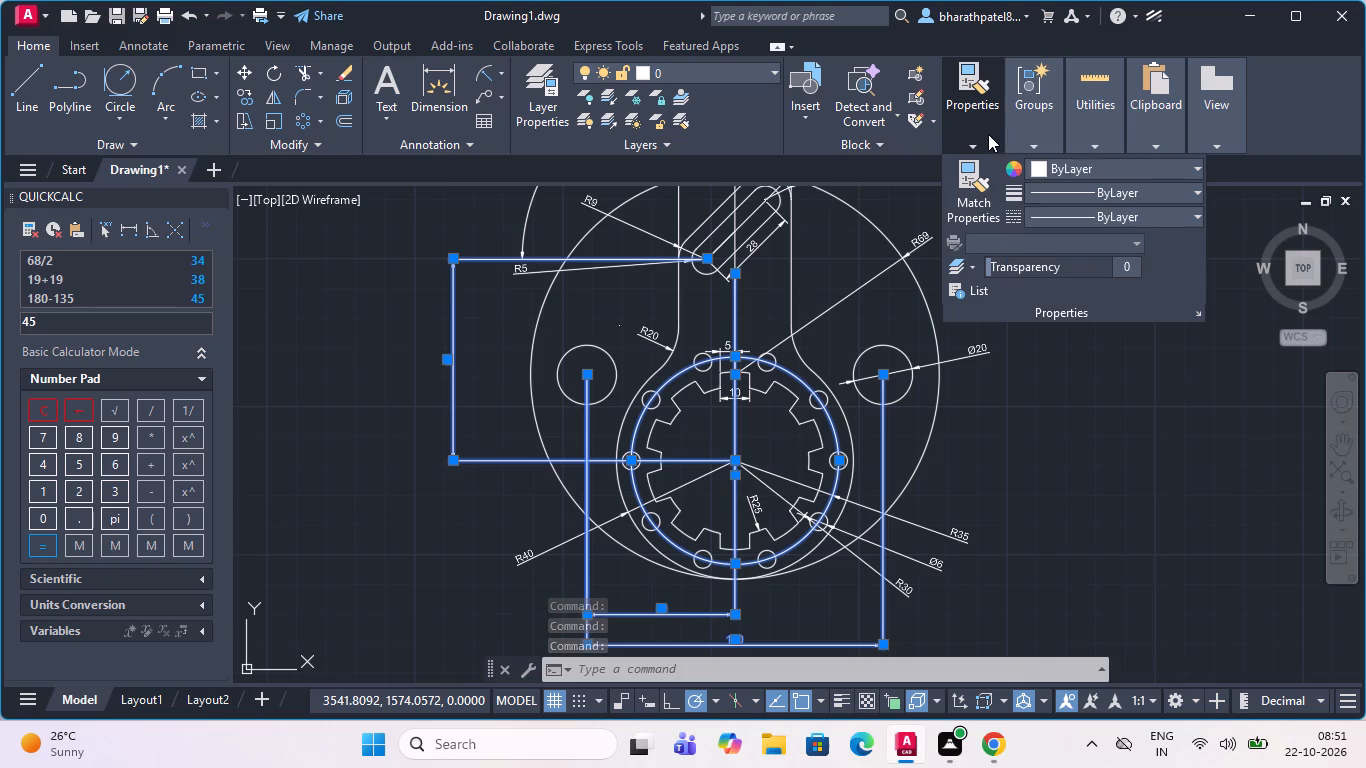
{"action": "left_click", "coordinate": [1036, 204]}
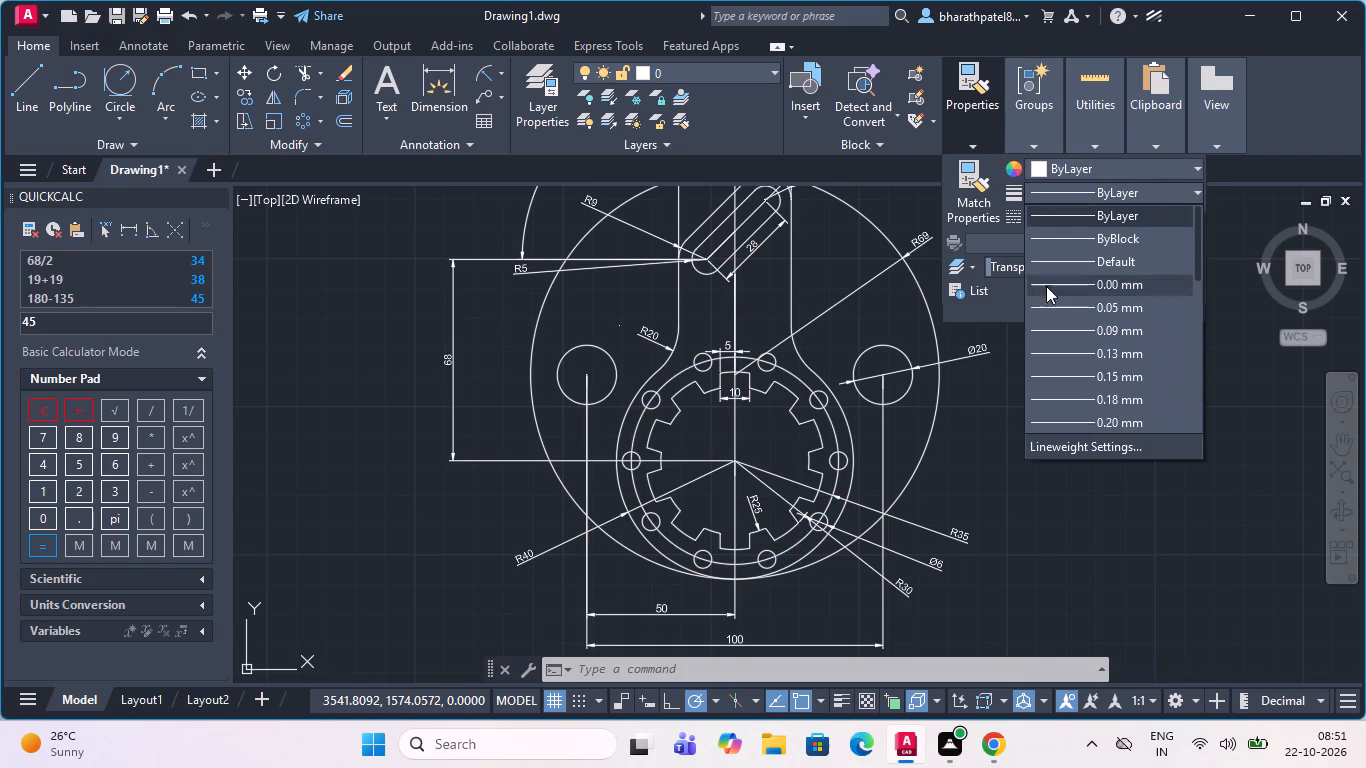
{"action": "left_click", "coordinate": [1135, 189]}
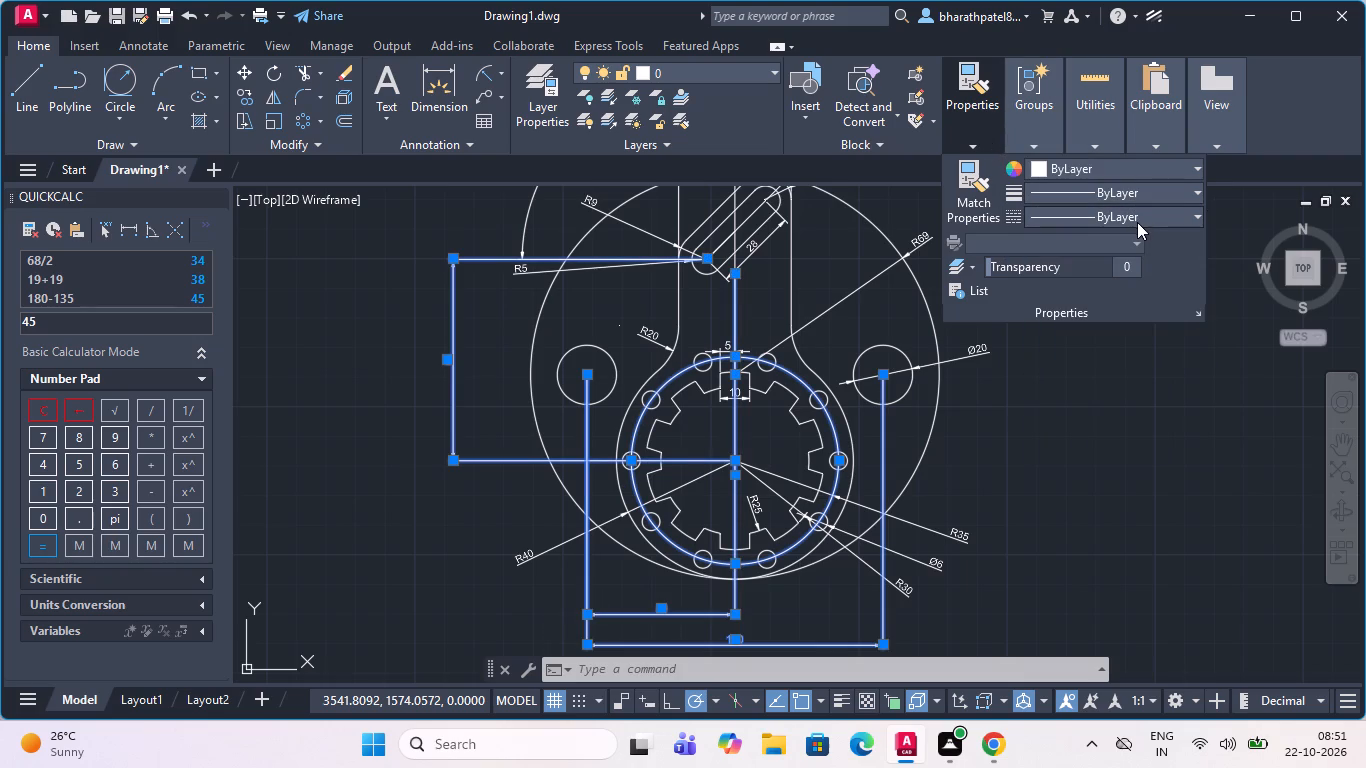
{"action": "left_click", "coordinate": [1138, 219]}
{"action": "left_click", "coordinate": [1116, 310]}
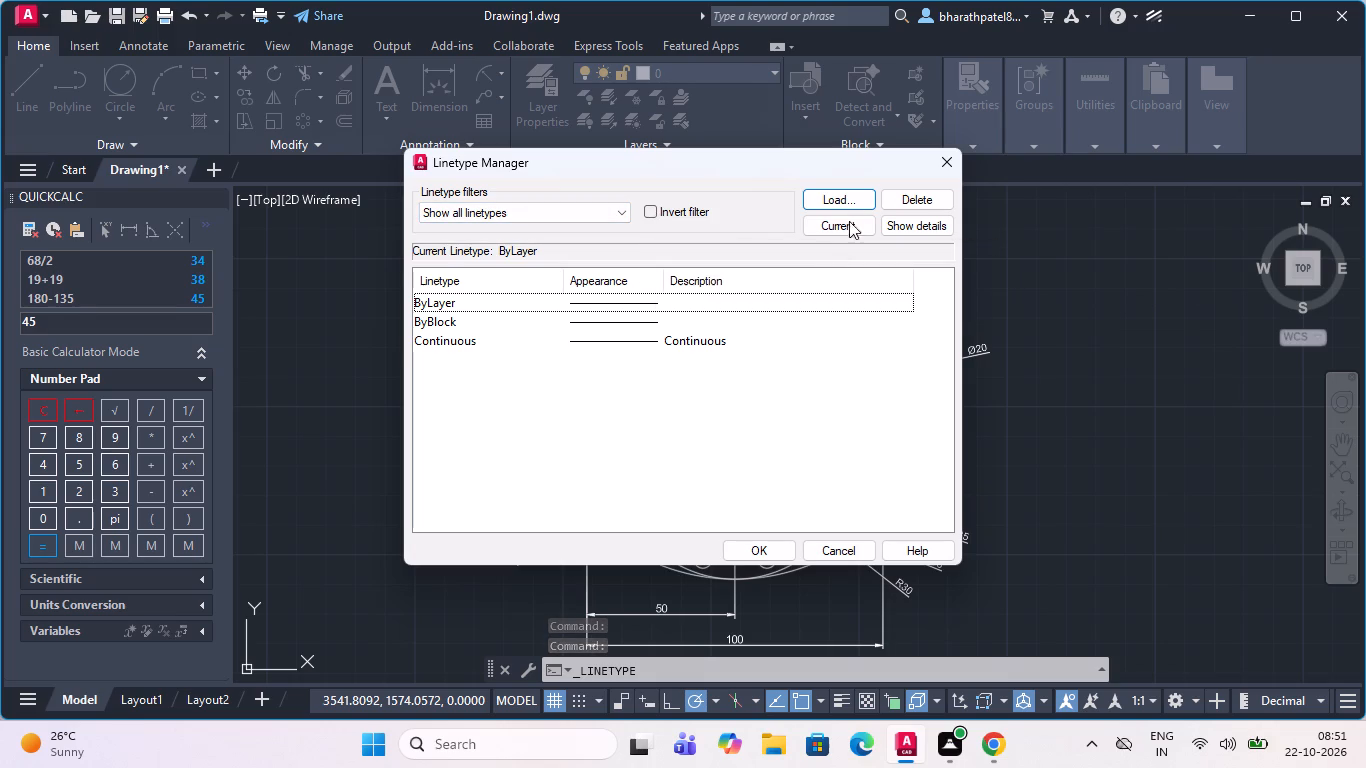
{"action": "left_click", "coordinate": [834, 188]}
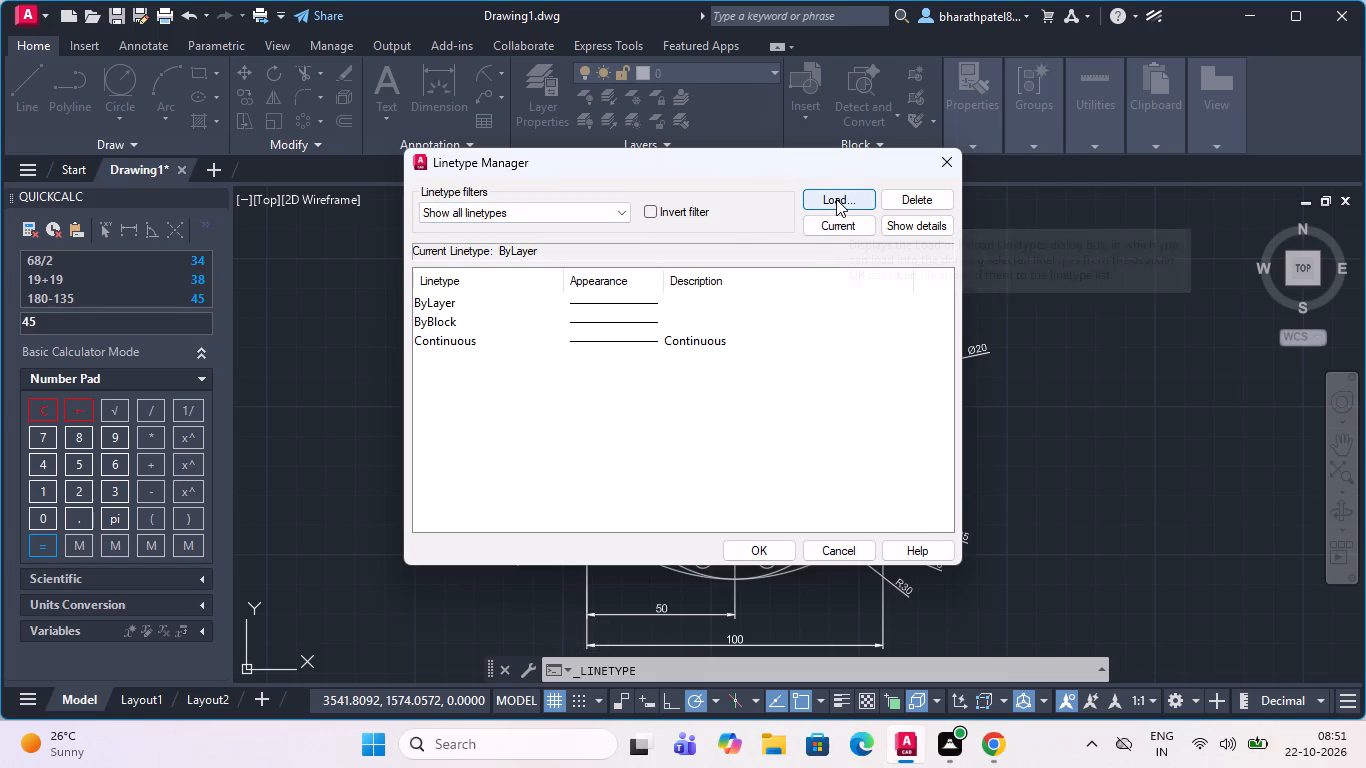
{"action": "left_click", "coordinate": [836, 199]}
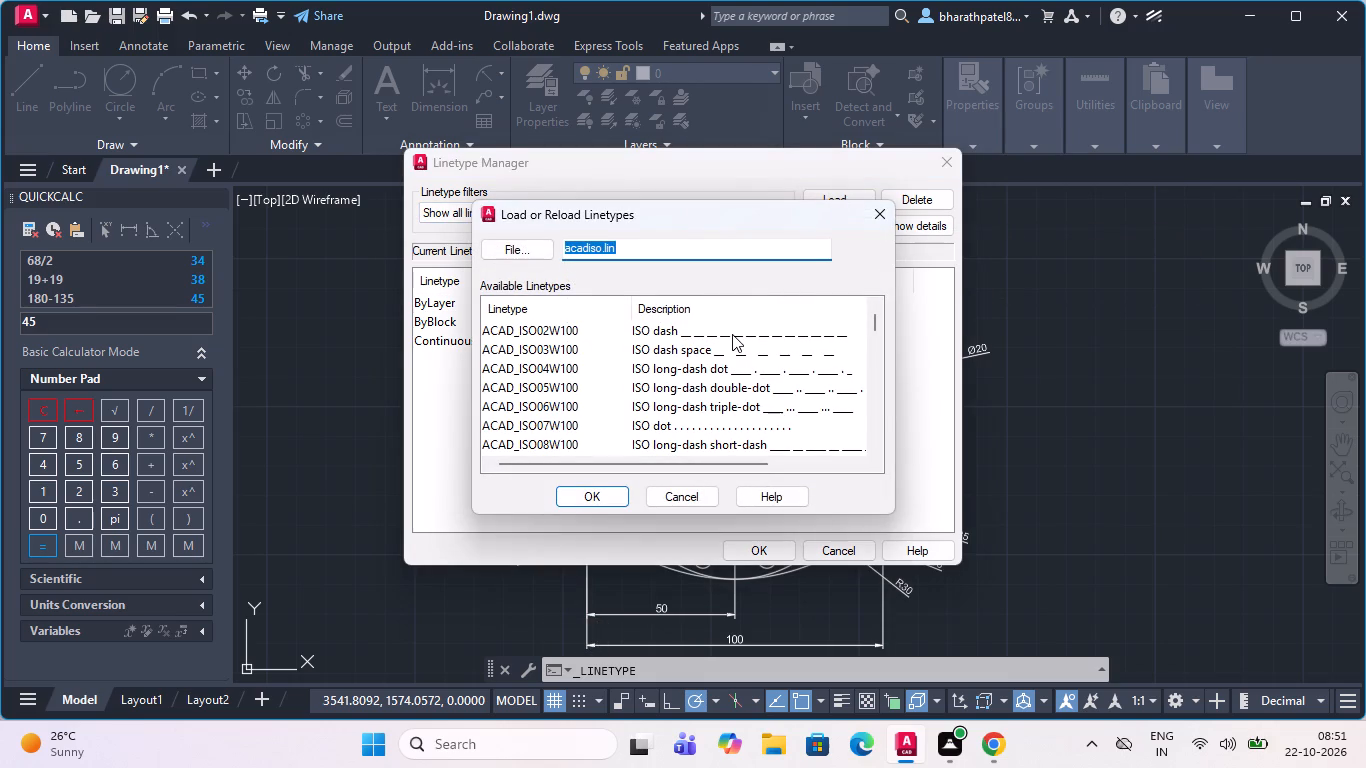
{"action": "left_click", "coordinate": [732, 334]}
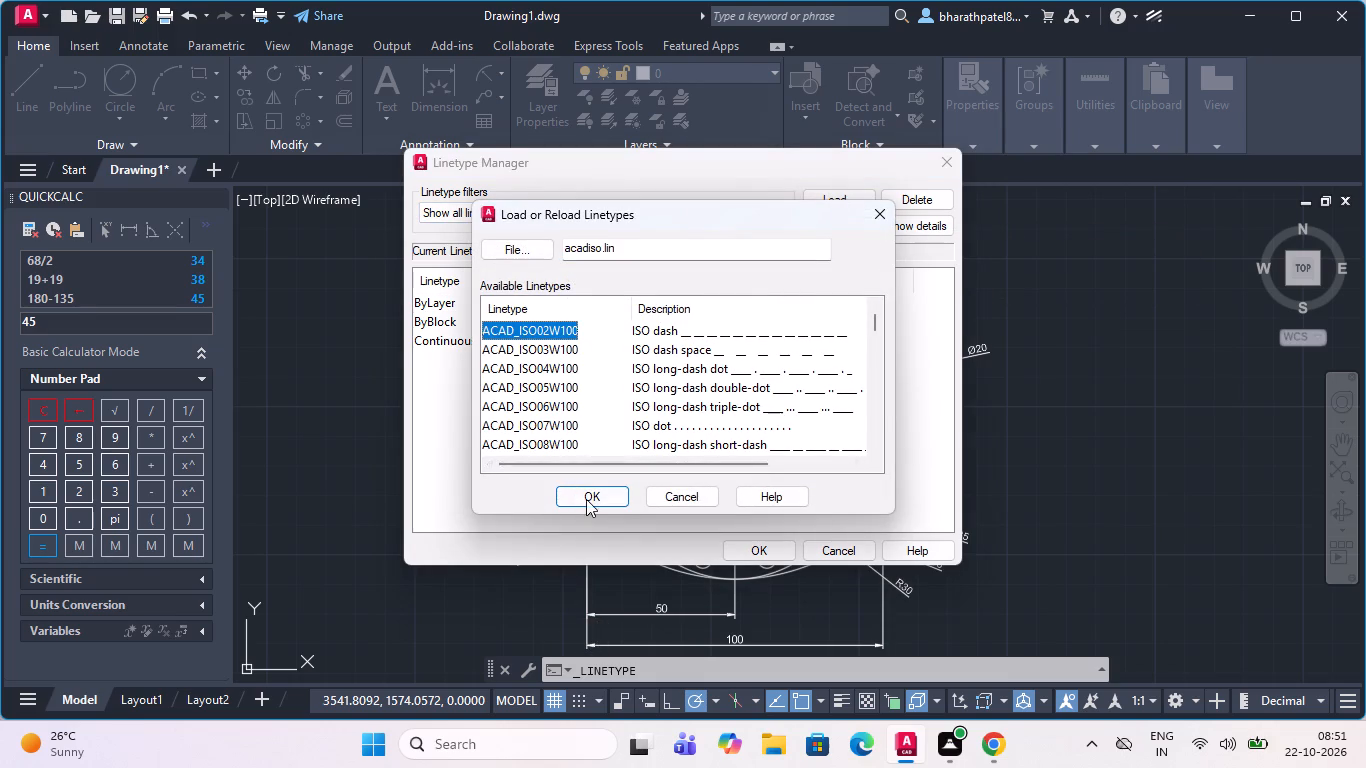
{"action": "left_click", "coordinate": [589, 501]}
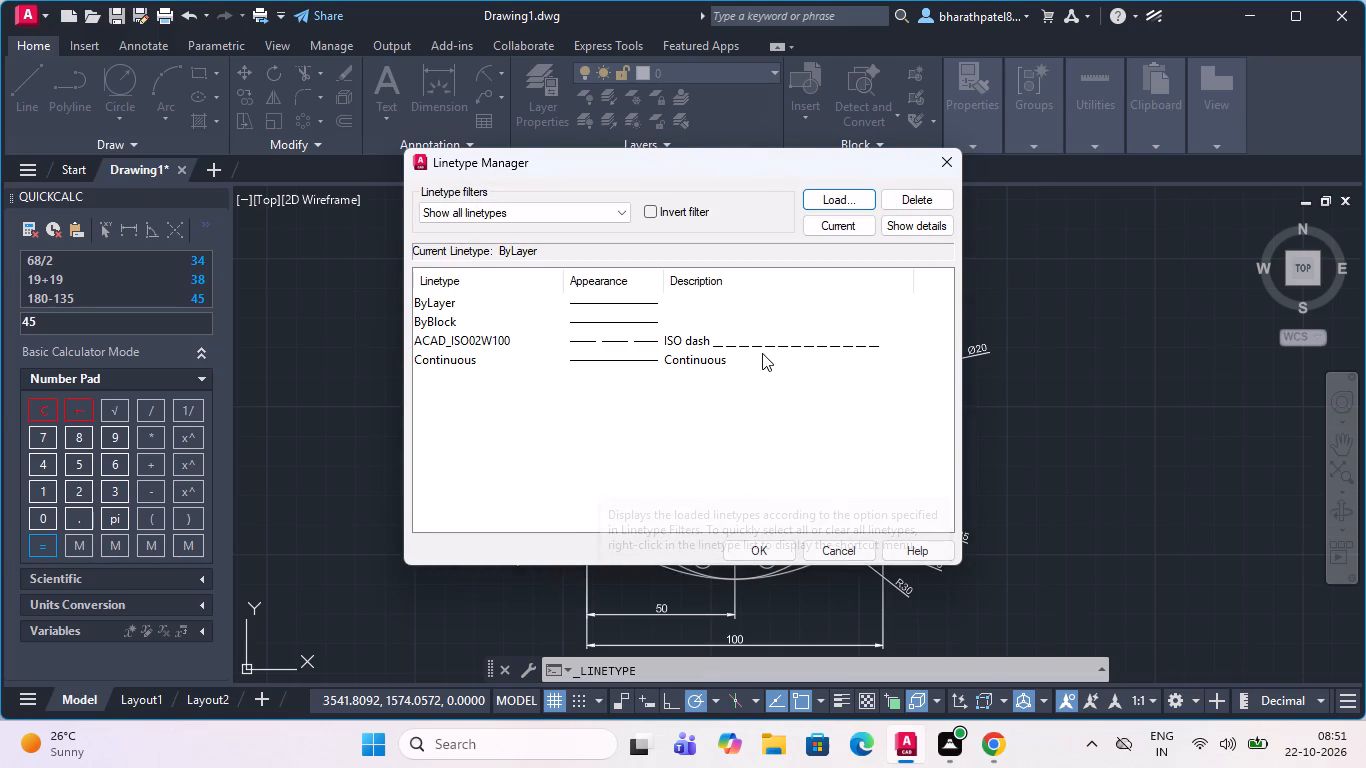
{"action": "left_click", "coordinate": [773, 341]}
{"action": "left_click", "coordinate": [763, 553]}
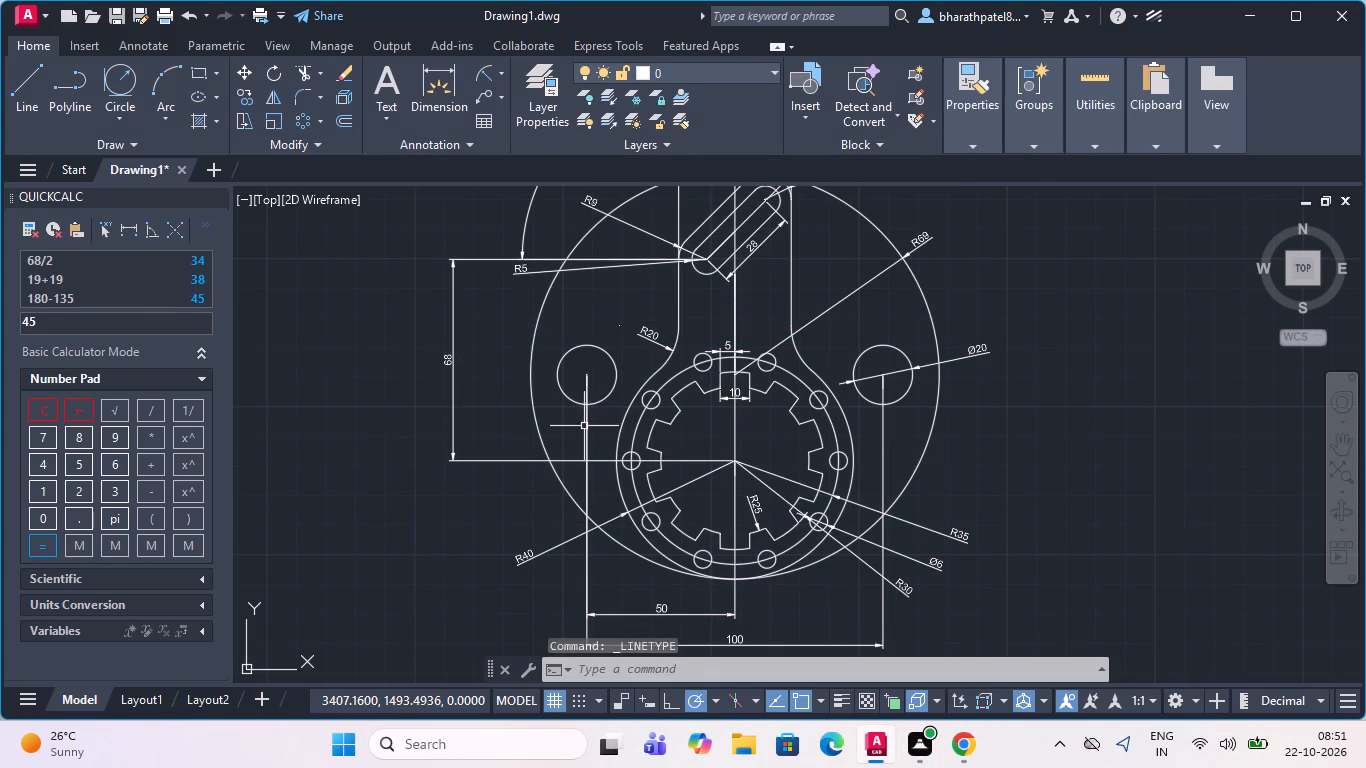
Apply the ACAD_ISO02W100 dashed linetype to the hole pitch circle, the angled slot's centre line and all of the drawing's dimensions.
{"action": "left_click", "coordinate": [588, 425]}
{"action": "left_click", "coordinate": [581, 461]}
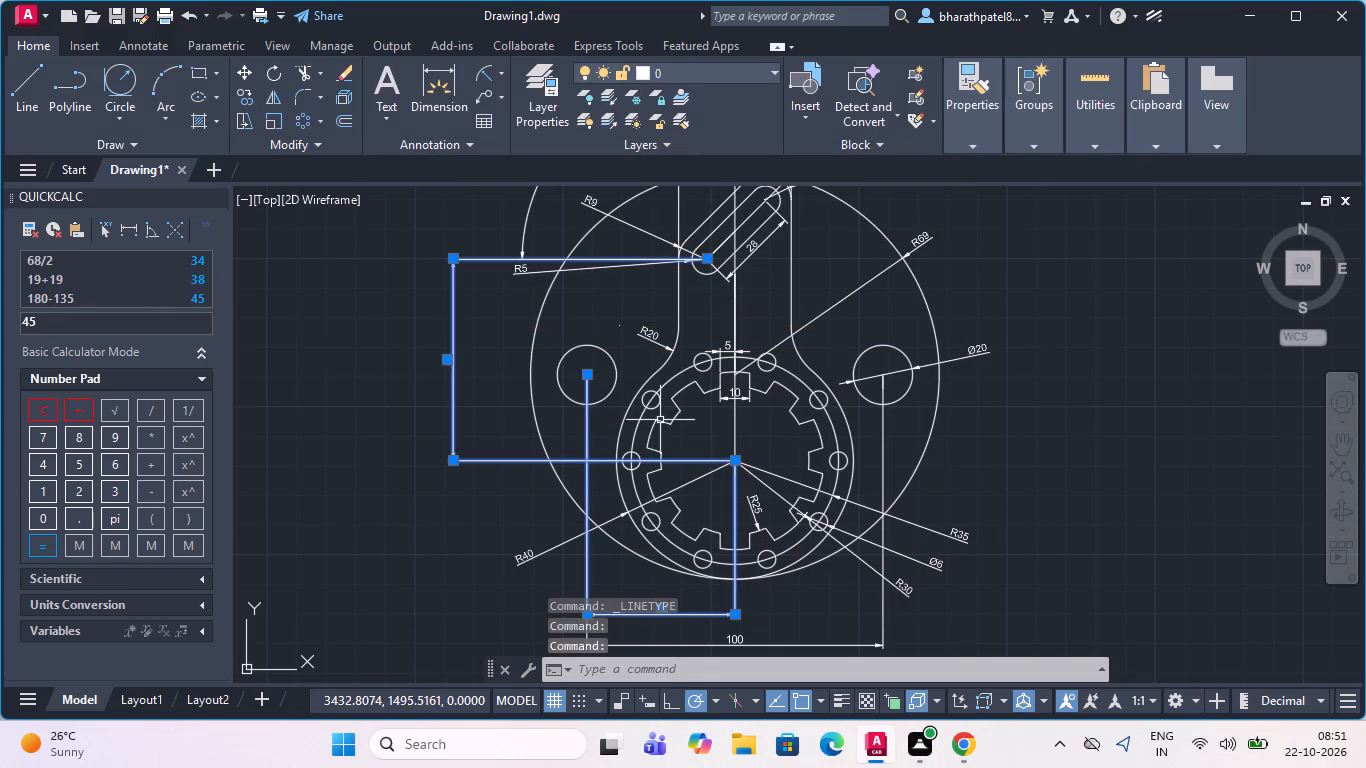
{"action": "left_click", "coordinate": [661, 382]}
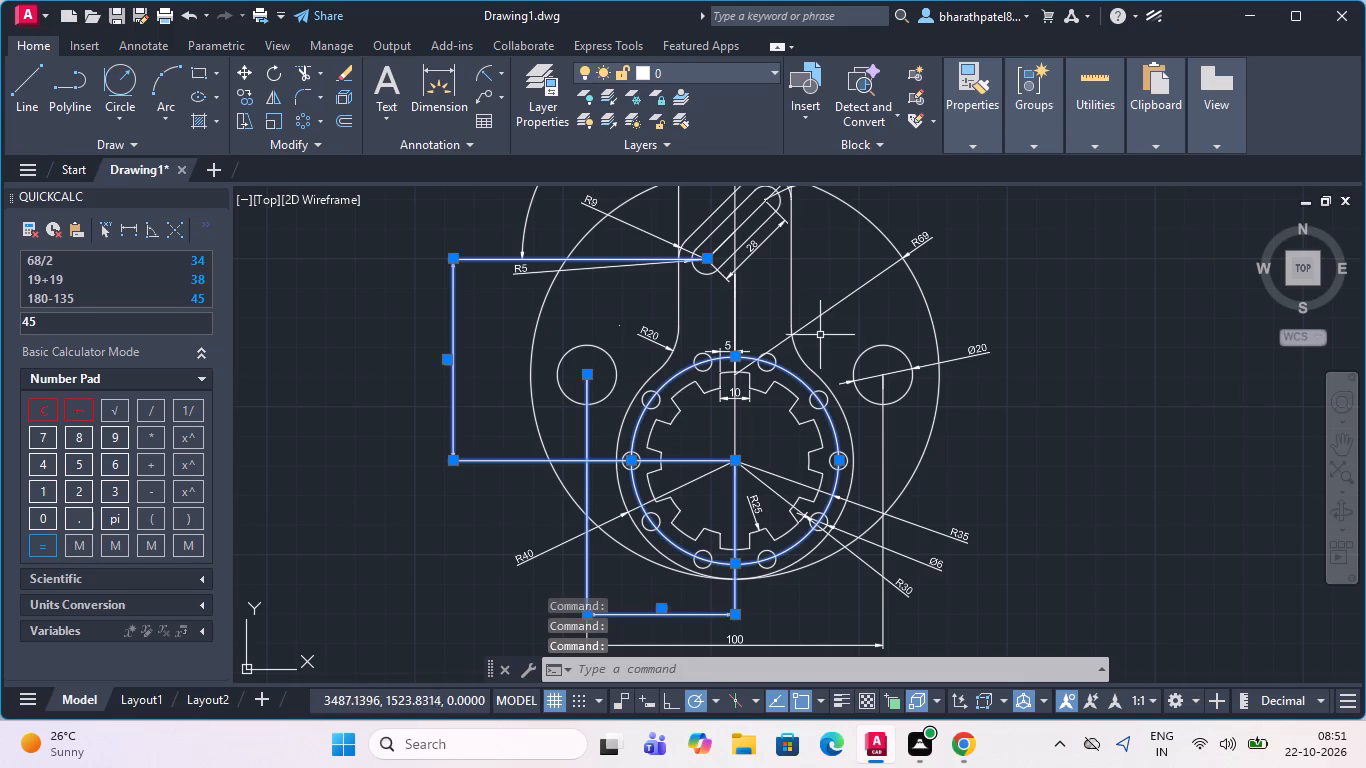
{"action": "left_click", "coordinate": [816, 317]}
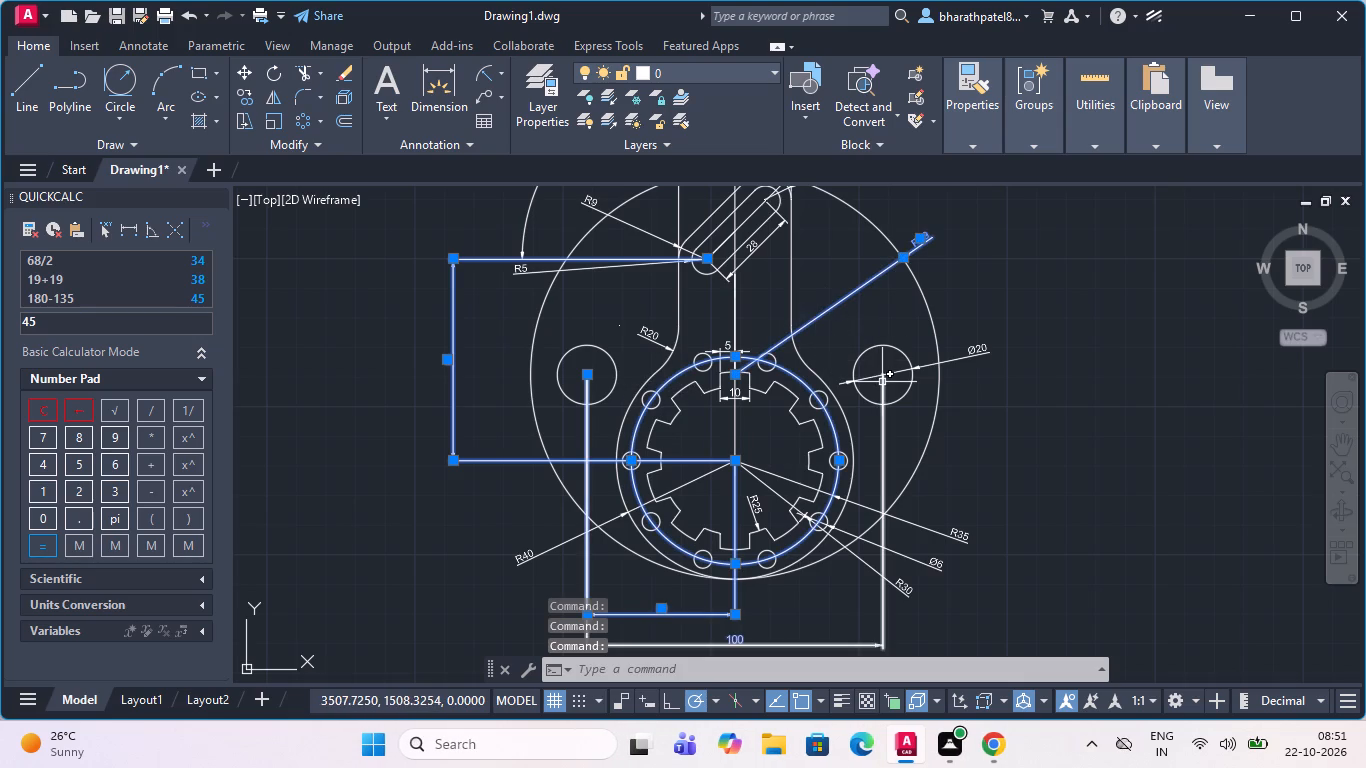
{"action": "left_click", "coordinate": [883, 383]}
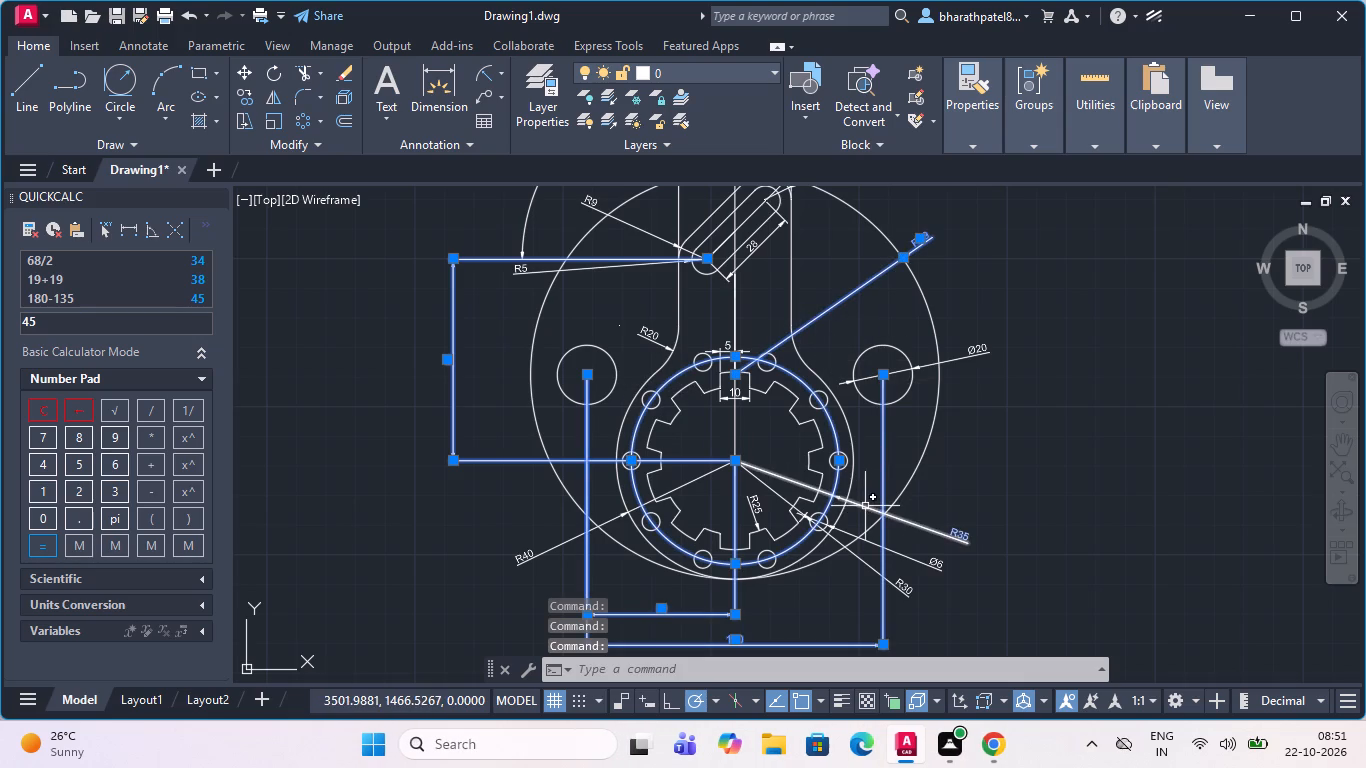
{"action": "left_click", "coordinate": [867, 506]}
{"action": "left_click", "coordinate": [843, 528]}
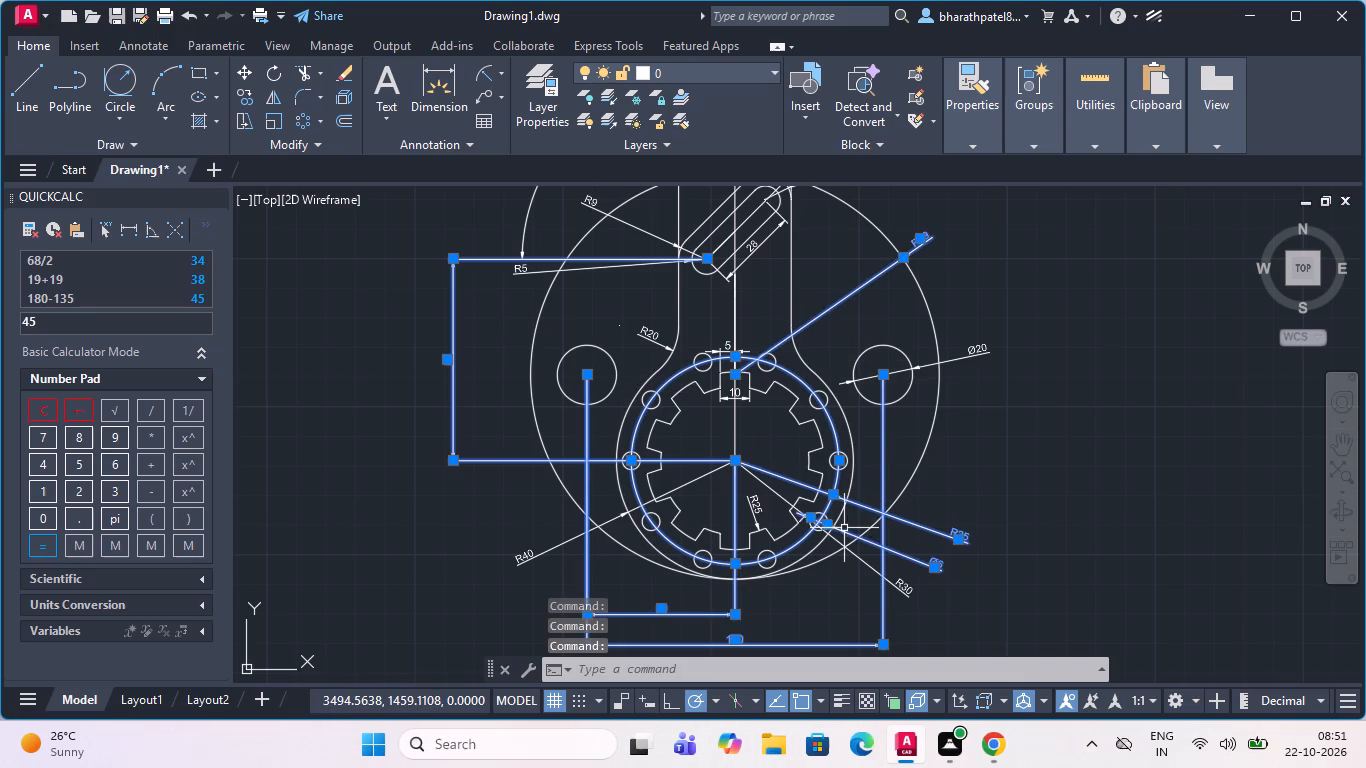
{"action": "left_click", "coordinate": [839, 544]}
{"action": "scroll", "coordinate": [800, 523], "scroll_direction": "up", "scroll_amount": 2}
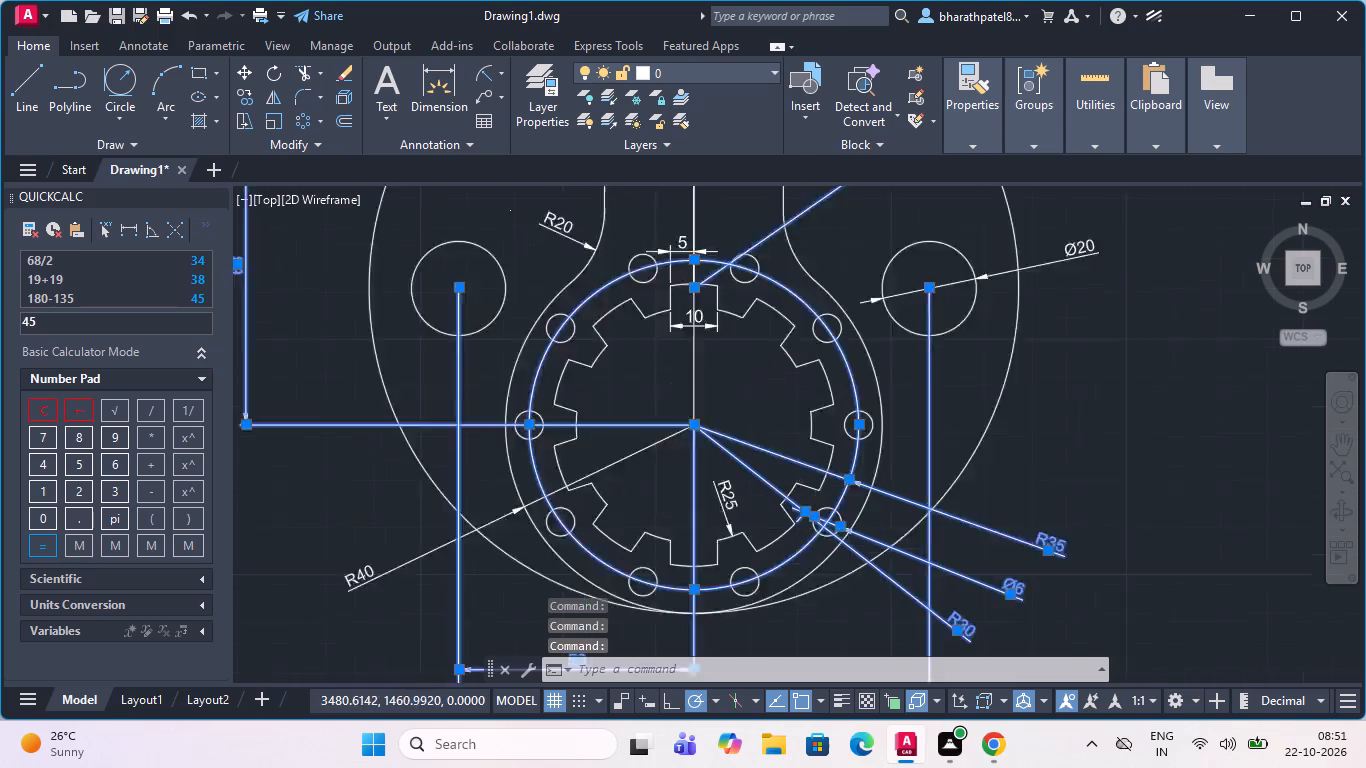
{"action": "scroll", "coordinate": [800, 523], "scroll_direction": "up", "scroll_amount": 2}
{"action": "scroll", "coordinate": [800, 521], "scroll_direction": "down", "scroll_amount": 6}
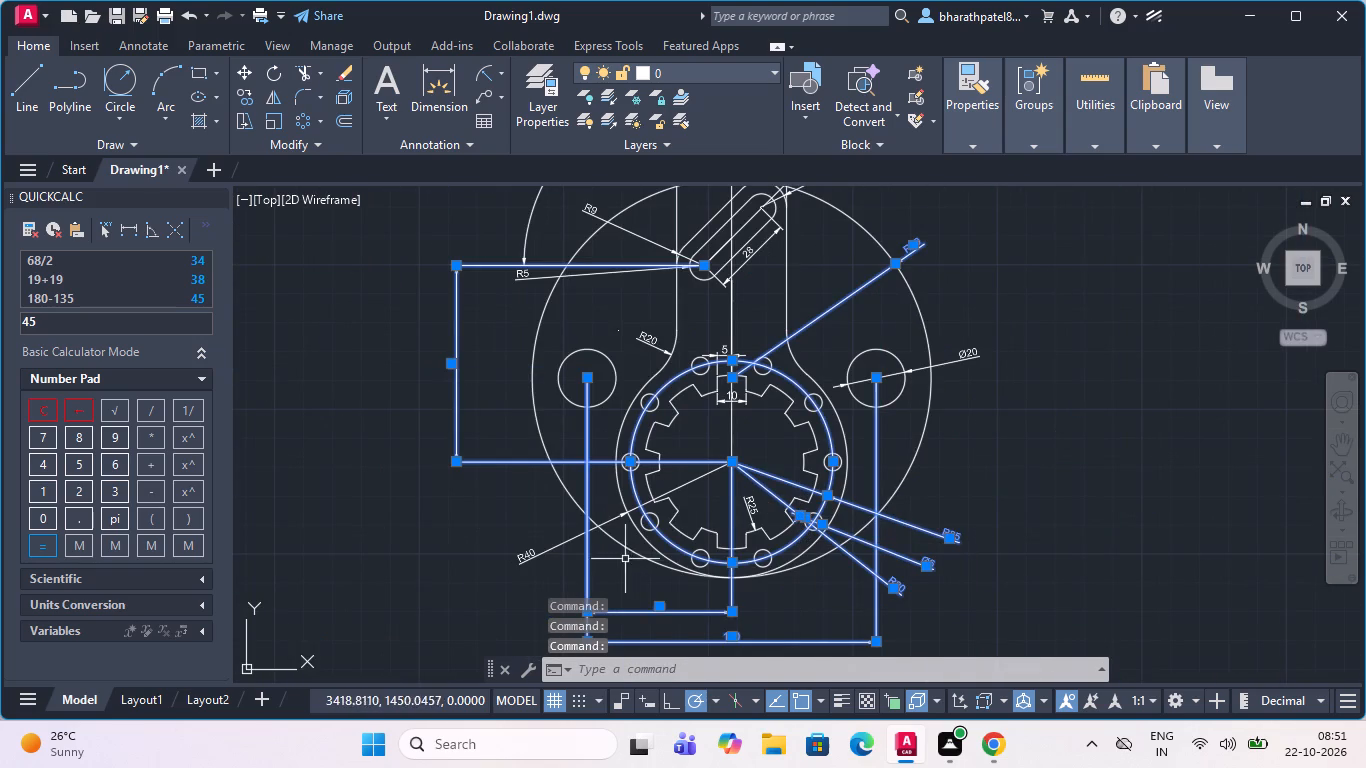
{"action": "scroll", "coordinate": [568, 422], "scroll_direction": "down", "scroll_amount": 2}
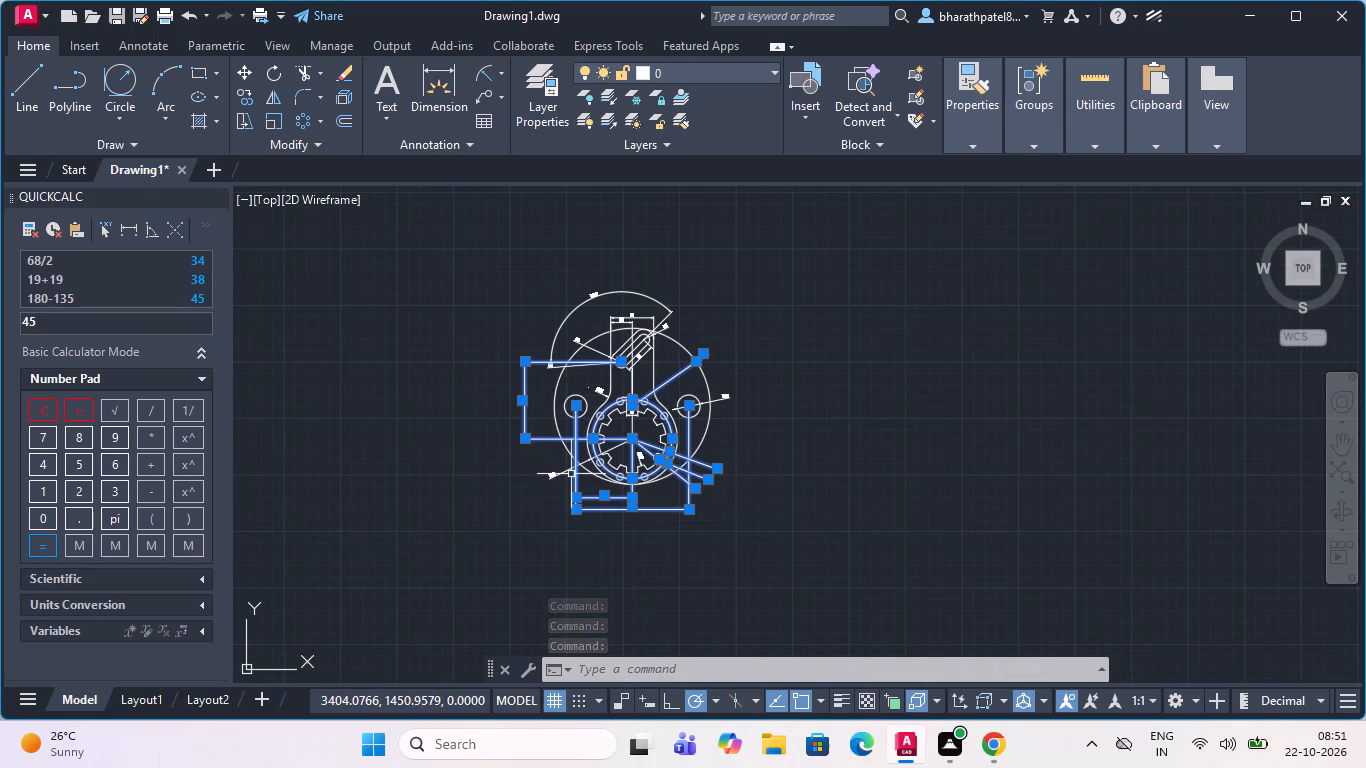
{"action": "left_click", "coordinate": [570, 470]}
{"action": "scroll", "coordinate": [580, 351], "scroll_direction": "up", "scroll_amount": 4}
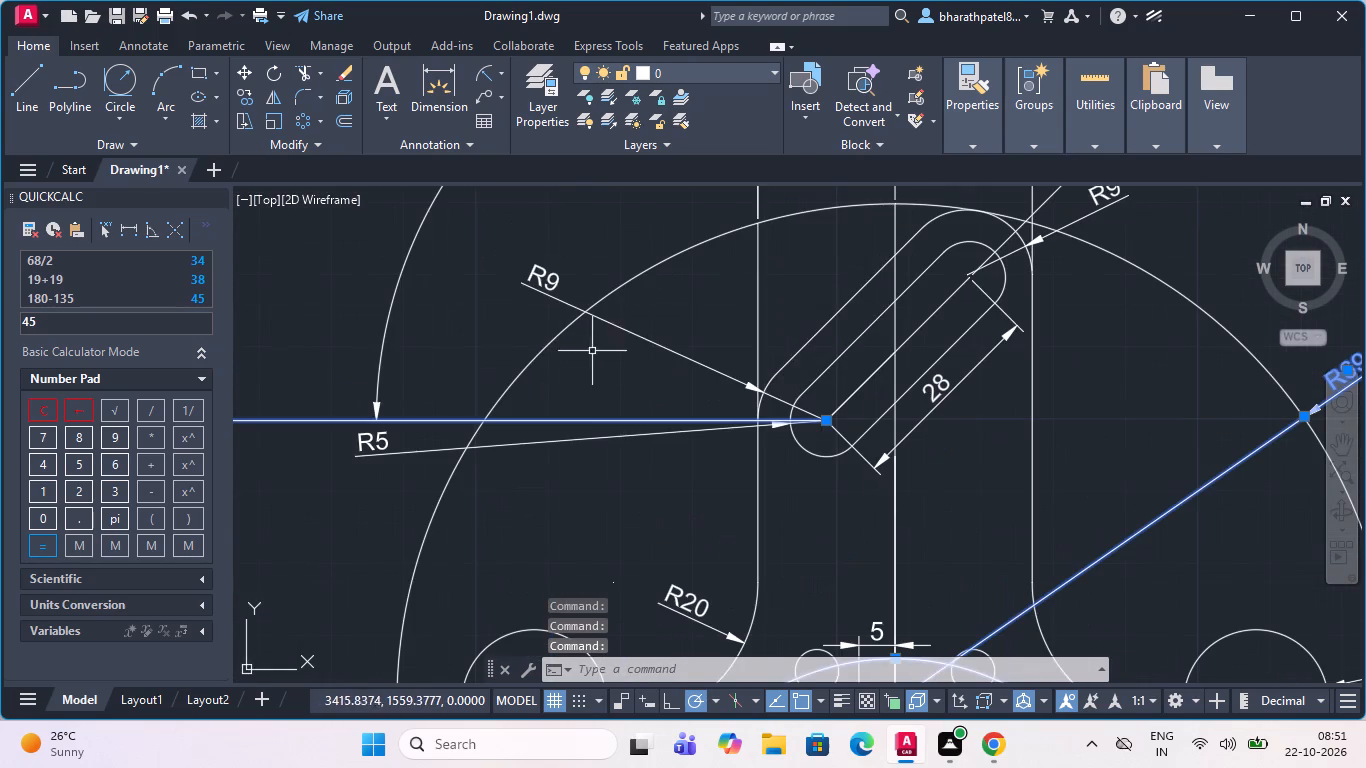
{"action": "left_click", "coordinate": [639, 337]}
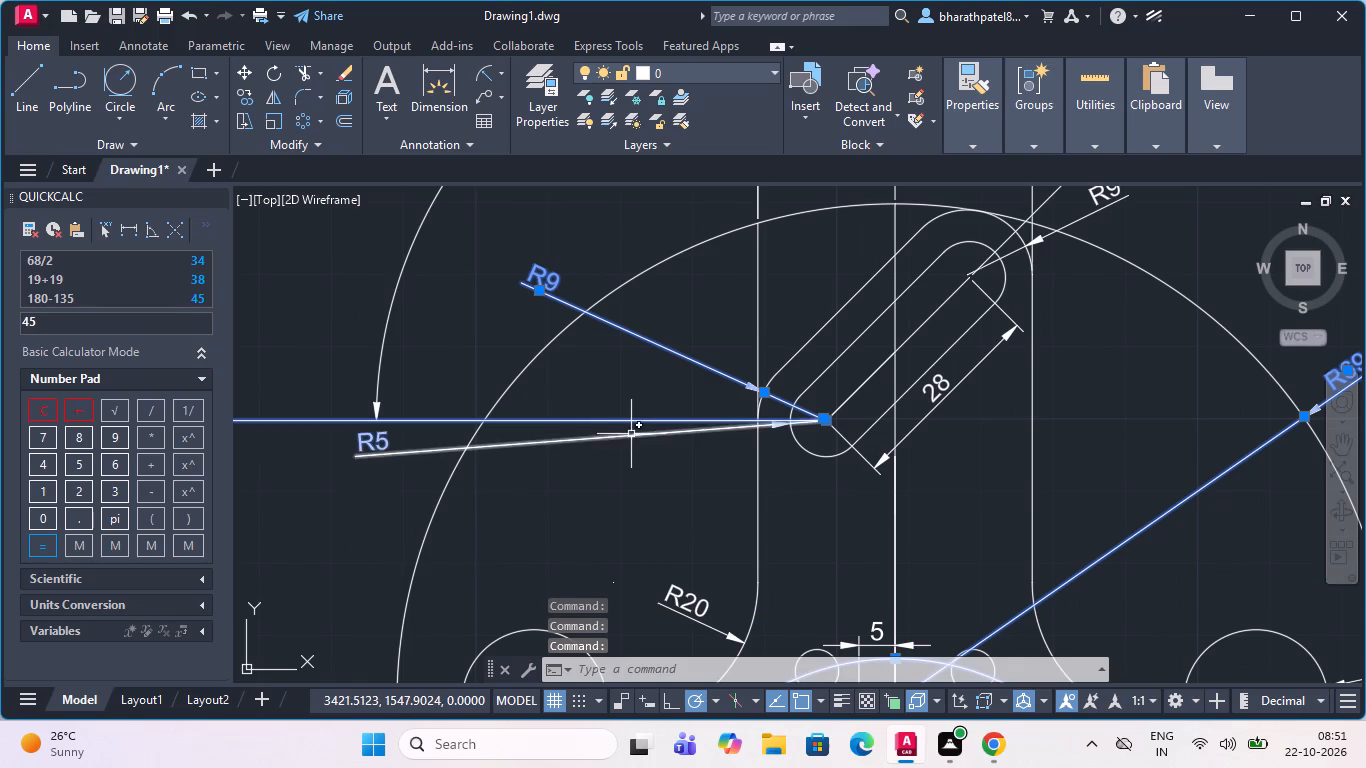
{"action": "left_click", "coordinate": [632, 434]}
{"action": "left_click", "coordinate": [856, 387]}
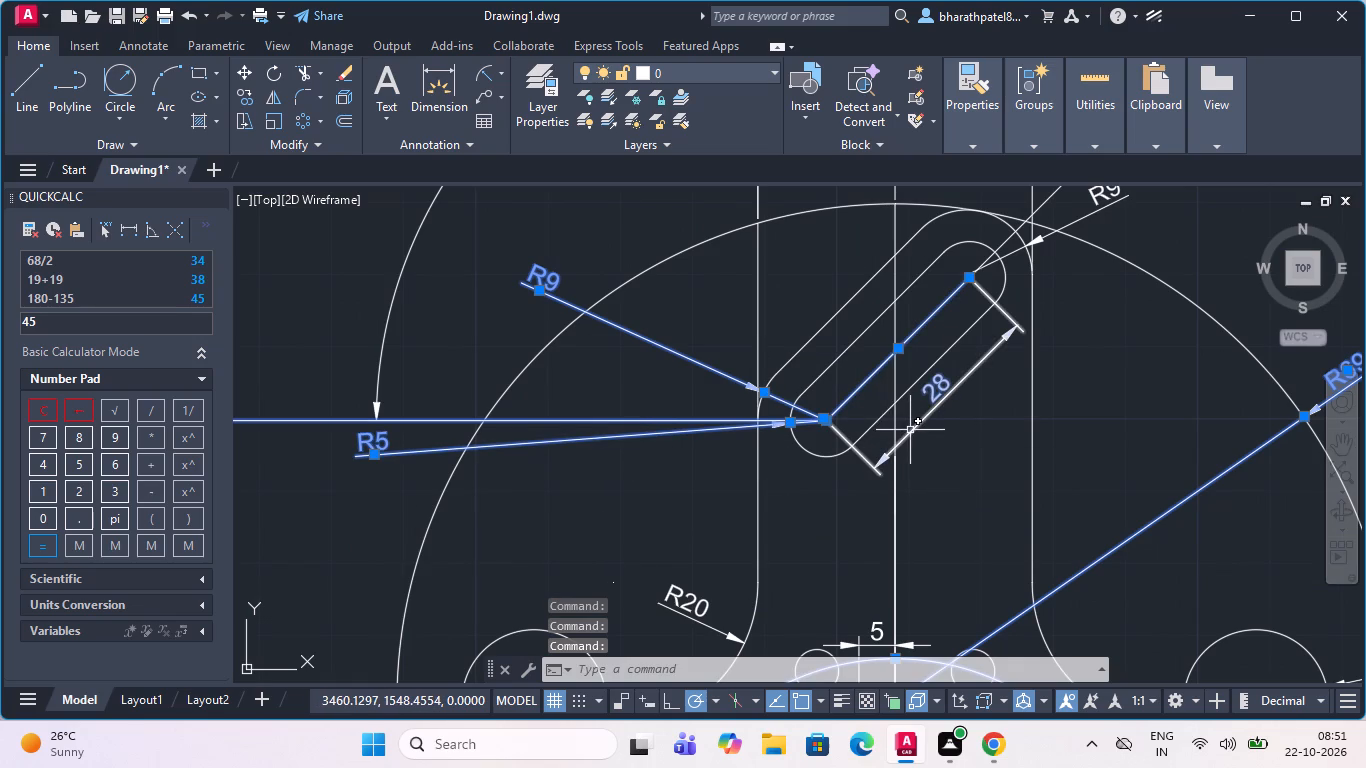
{"action": "left_click", "coordinate": [911, 430]}
{"action": "scroll", "coordinate": [912, 430], "scroll_direction": "down", "scroll_amount": 3}
{"action": "scroll", "coordinate": [933, 363], "scroll_direction": "up", "scroll_amount": 3}
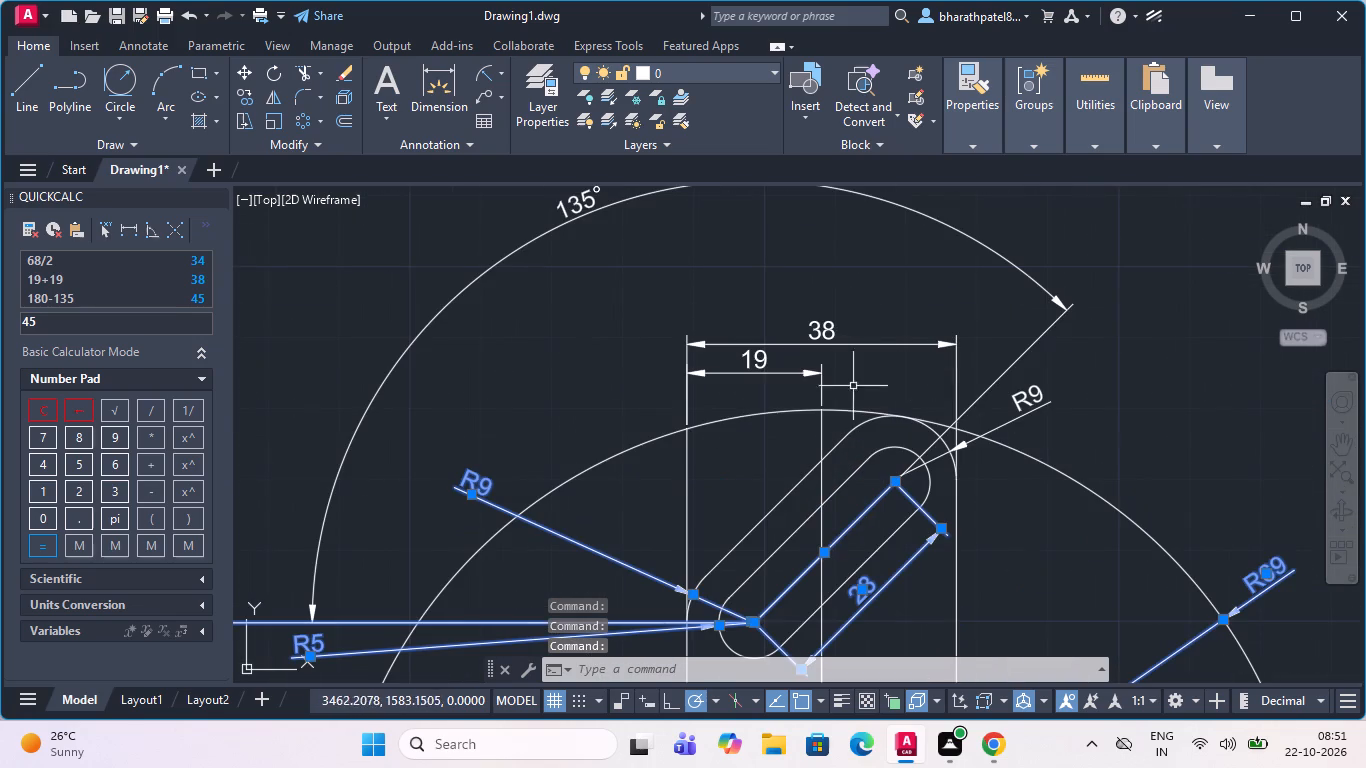
{"action": "left_click", "coordinate": [775, 372]}
{"action": "left_click", "coordinate": [834, 338]}
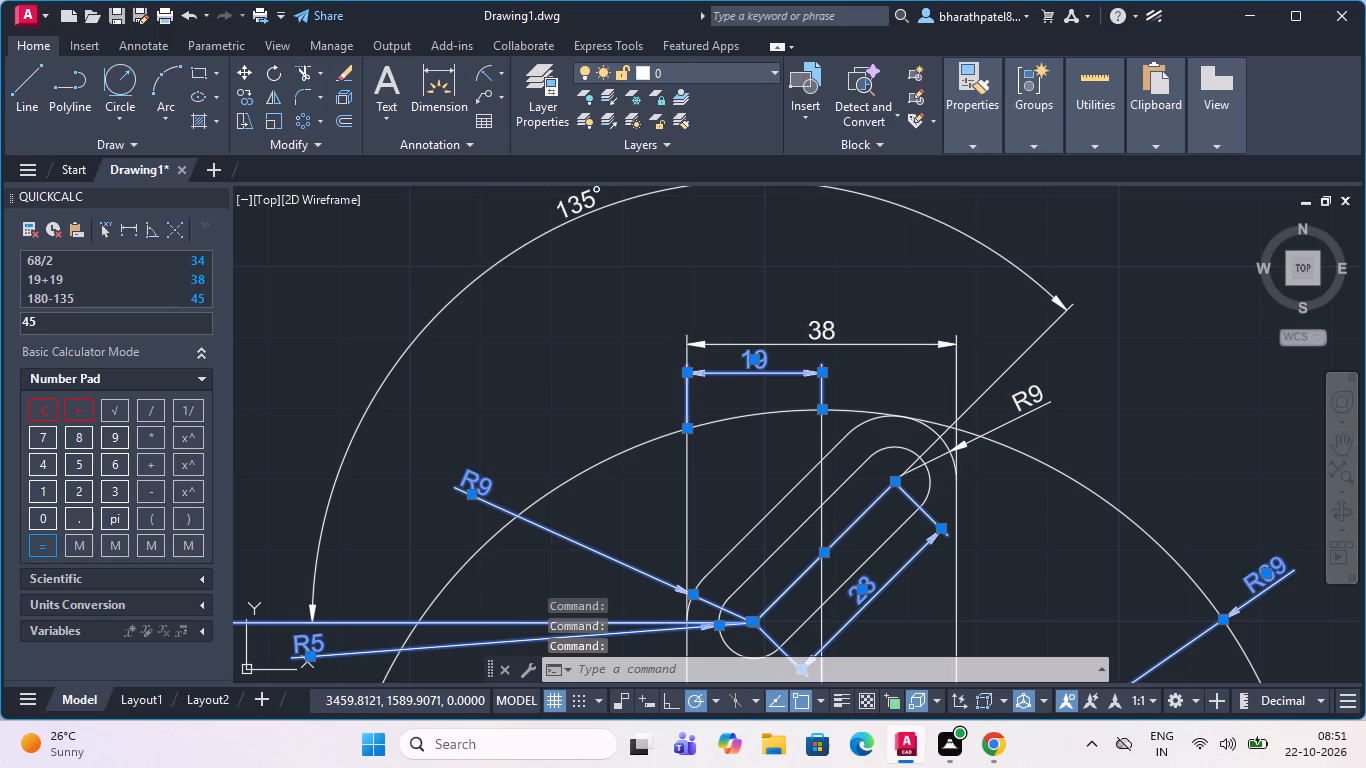
{"action": "left_click", "coordinate": [998, 380]}
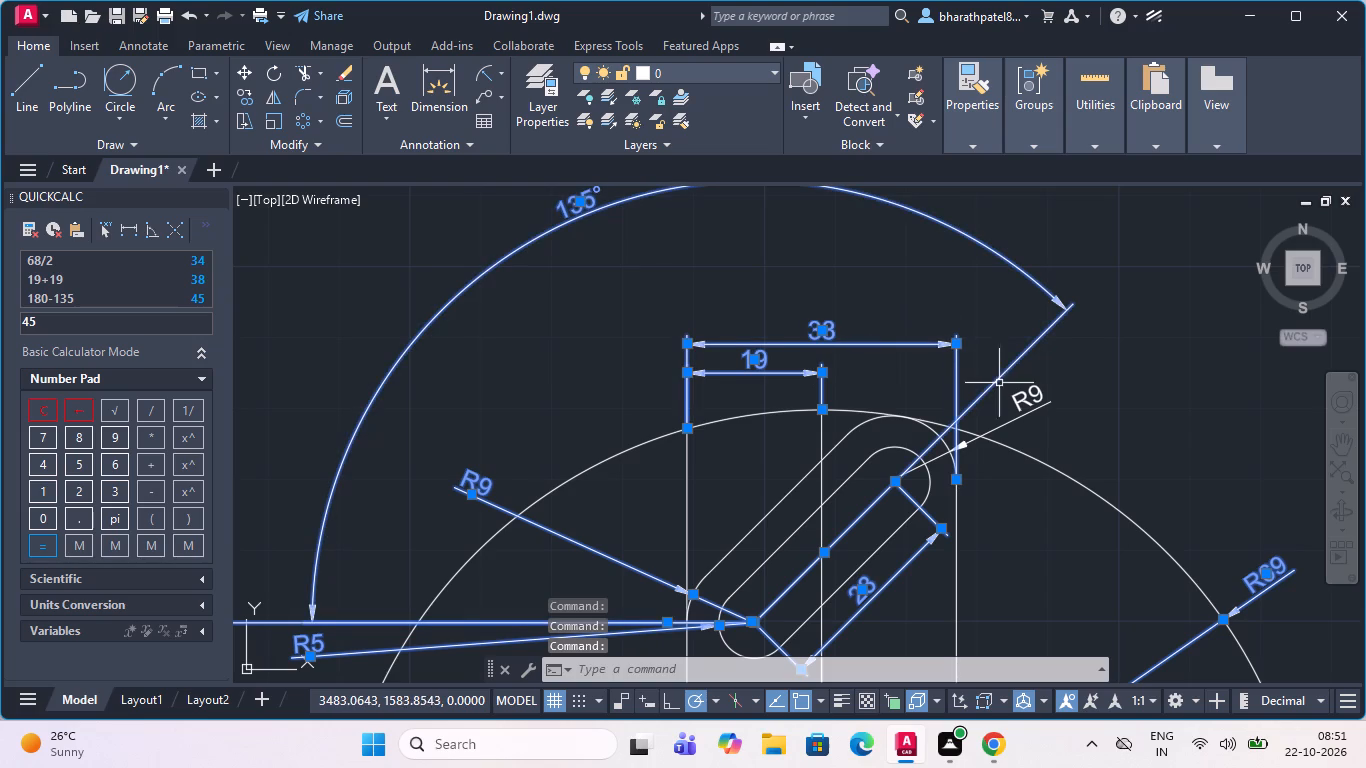
{"action": "left_click", "coordinate": [1005, 425]}
{"action": "scroll", "coordinate": [1008, 416], "scroll_direction": "down", "scroll_amount": 2}
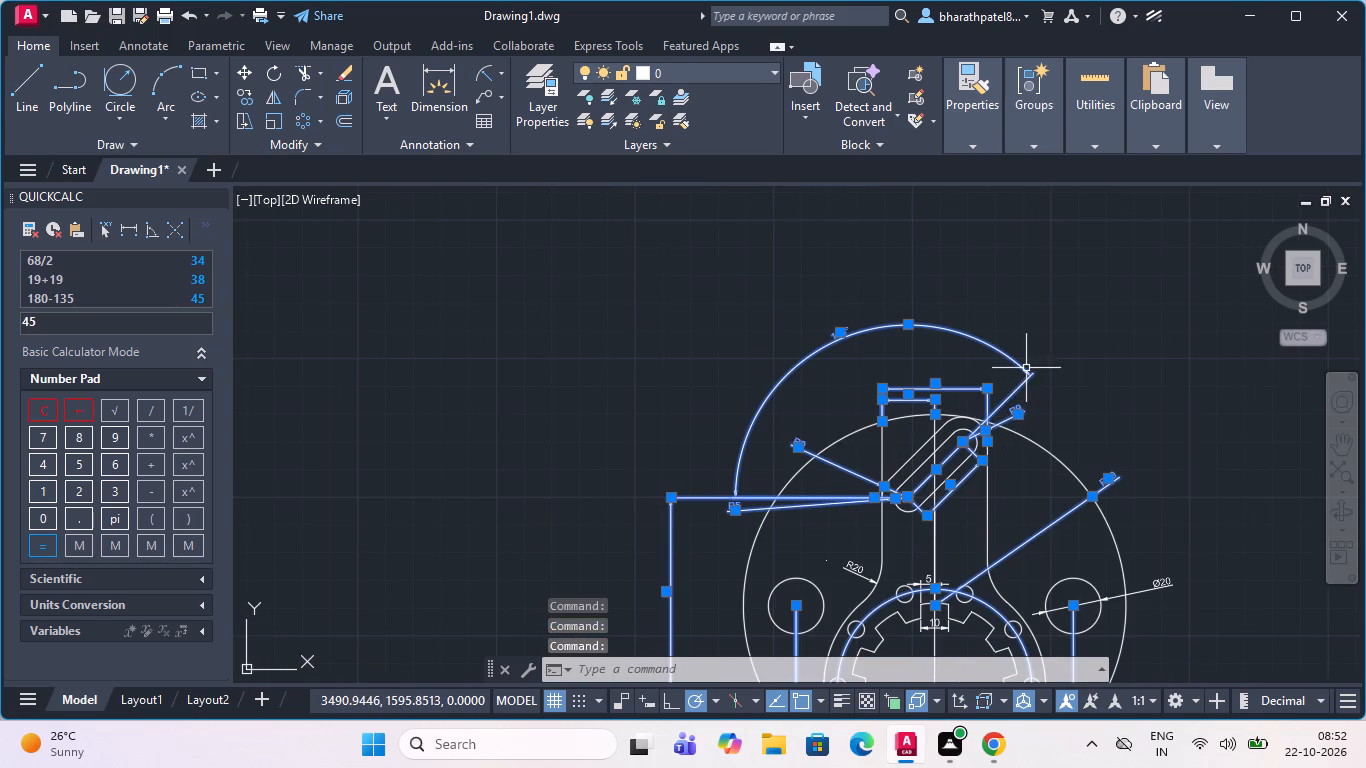
{"action": "scroll", "coordinate": [1025, 363], "scroll_direction": "down", "scroll_amount": 1}
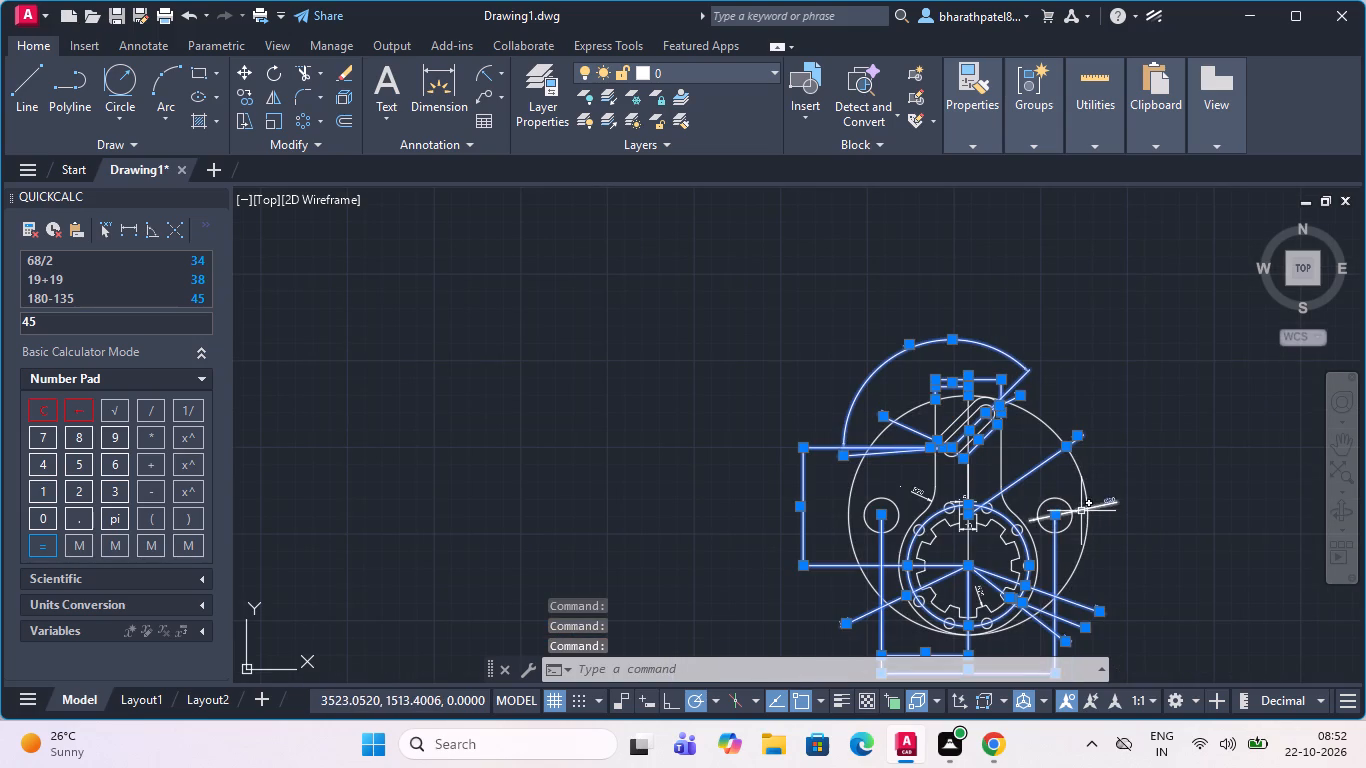
{"action": "left_click", "coordinate": [1081, 510]}
{"action": "left_click", "coordinate": [930, 498]}
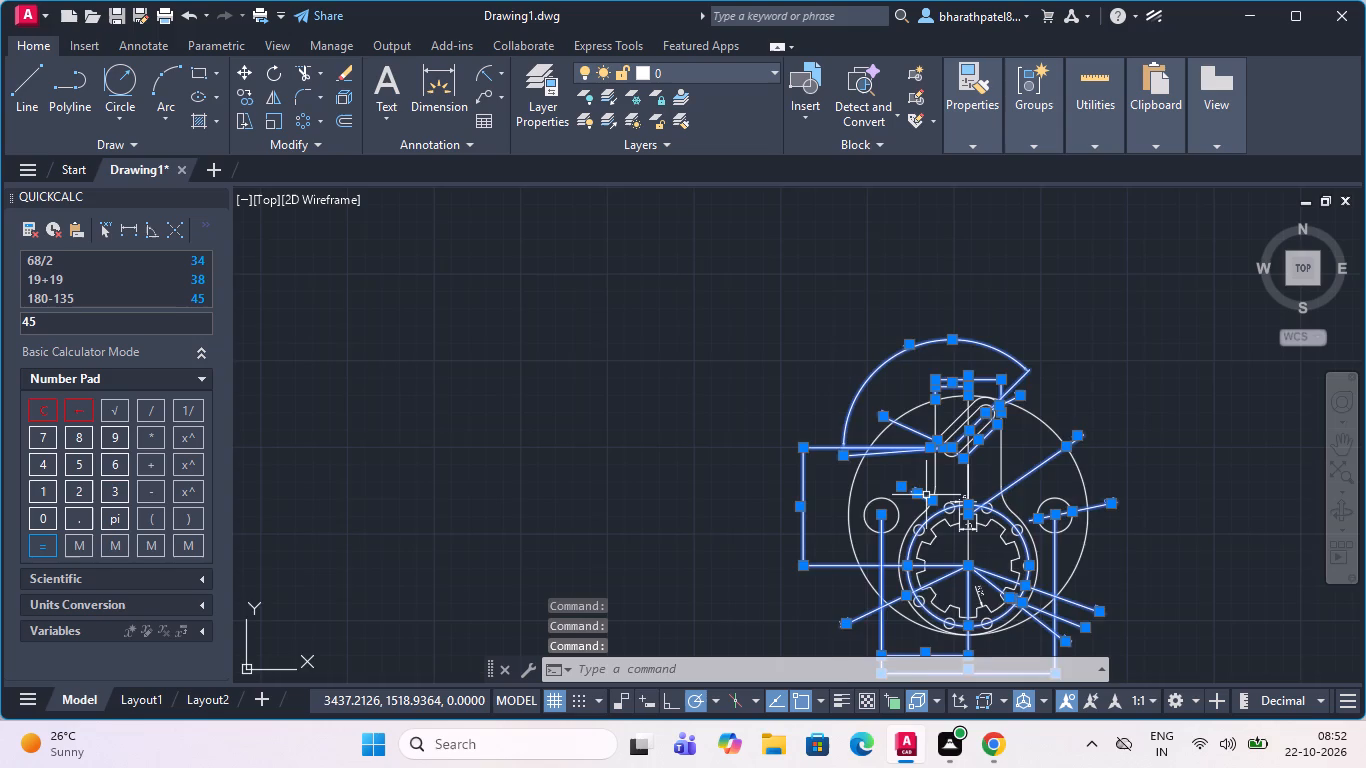
{"action": "scroll", "coordinate": [926, 495], "scroll_direction": "up", "scroll_amount": 2}
{"action": "scroll", "coordinate": [926, 495], "scroll_direction": "down", "scroll_amount": 2}
{"action": "scroll", "coordinate": [952, 520], "scroll_direction": "up", "scroll_amount": 3}
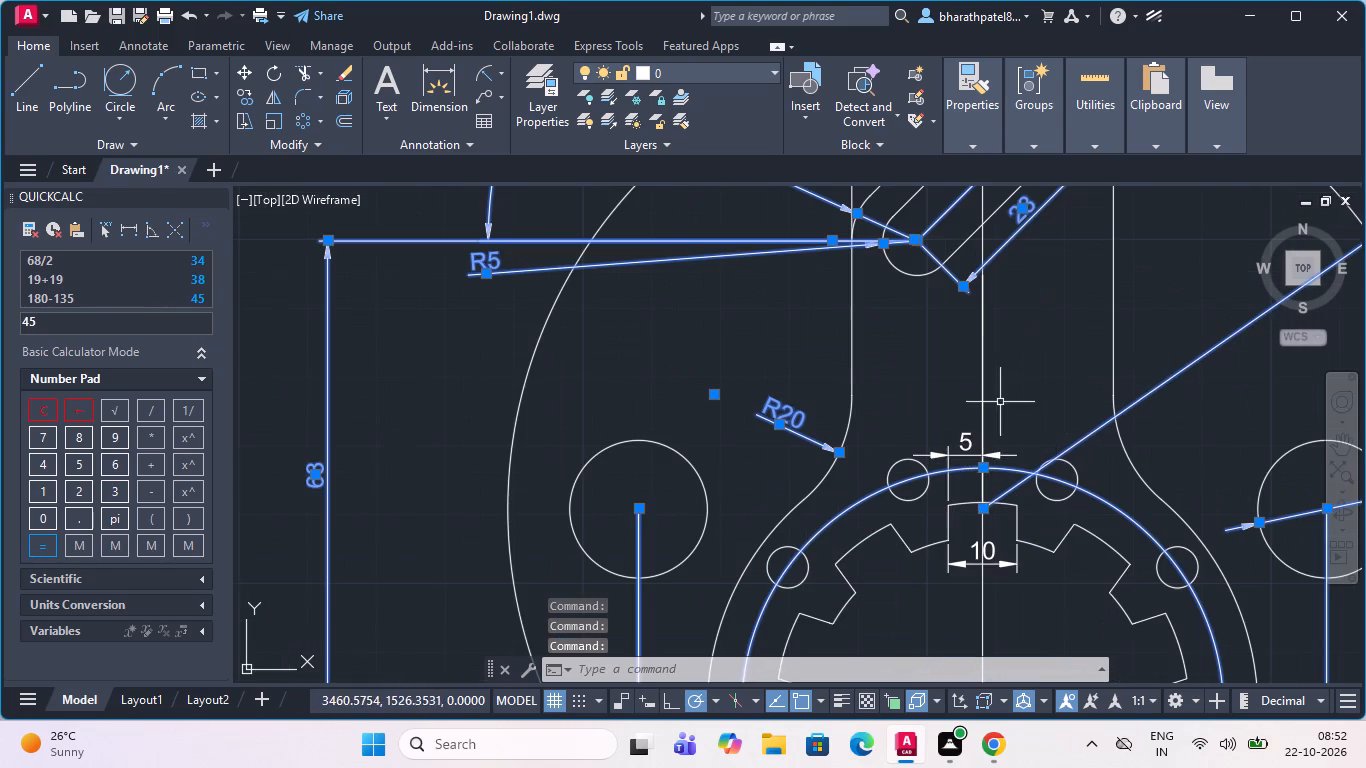
{"action": "left_click", "coordinate": [961, 454]}
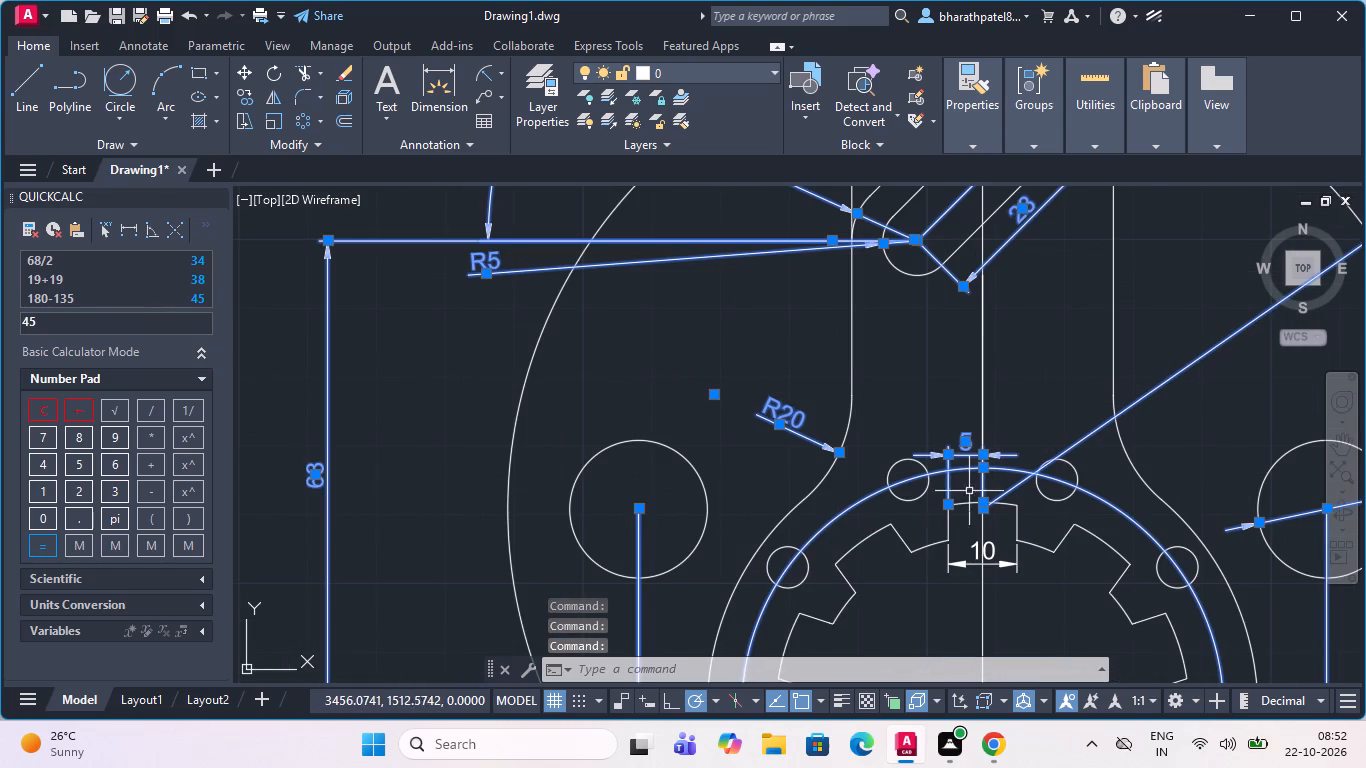
{"action": "left_click", "coordinate": [969, 564]}
{"action": "scroll", "coordinate": [979, 494], "scroll_direction": "down", "scroll_amount": 3}
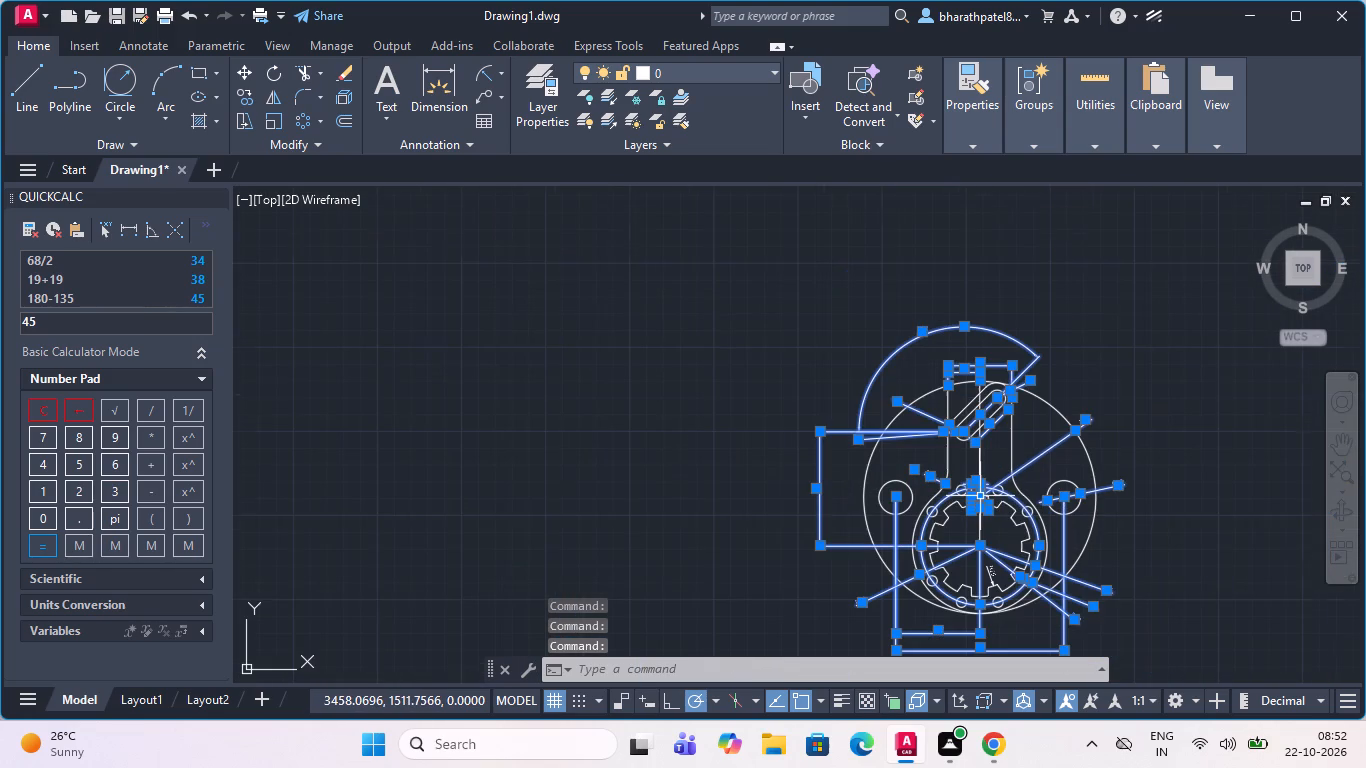
{"action": "scroll", "coordinate": [979, 586], "scroll_direction": "up", "scroll_amount": 3}
{"action": "left_click", "coordinate": [1010, 553]}
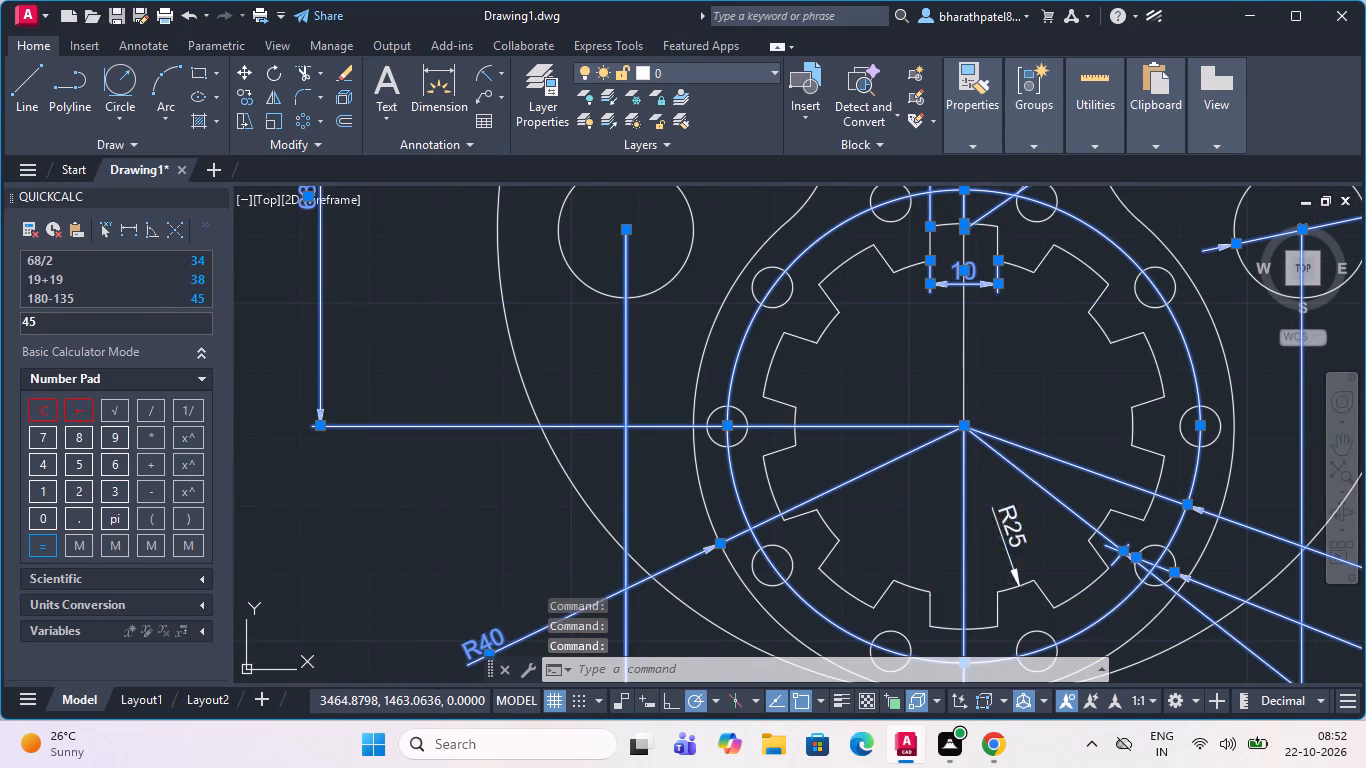
{"action": "scroll", "coordinate": [954, 500], "scroll_direction": "down", "scroll_amount": 2}
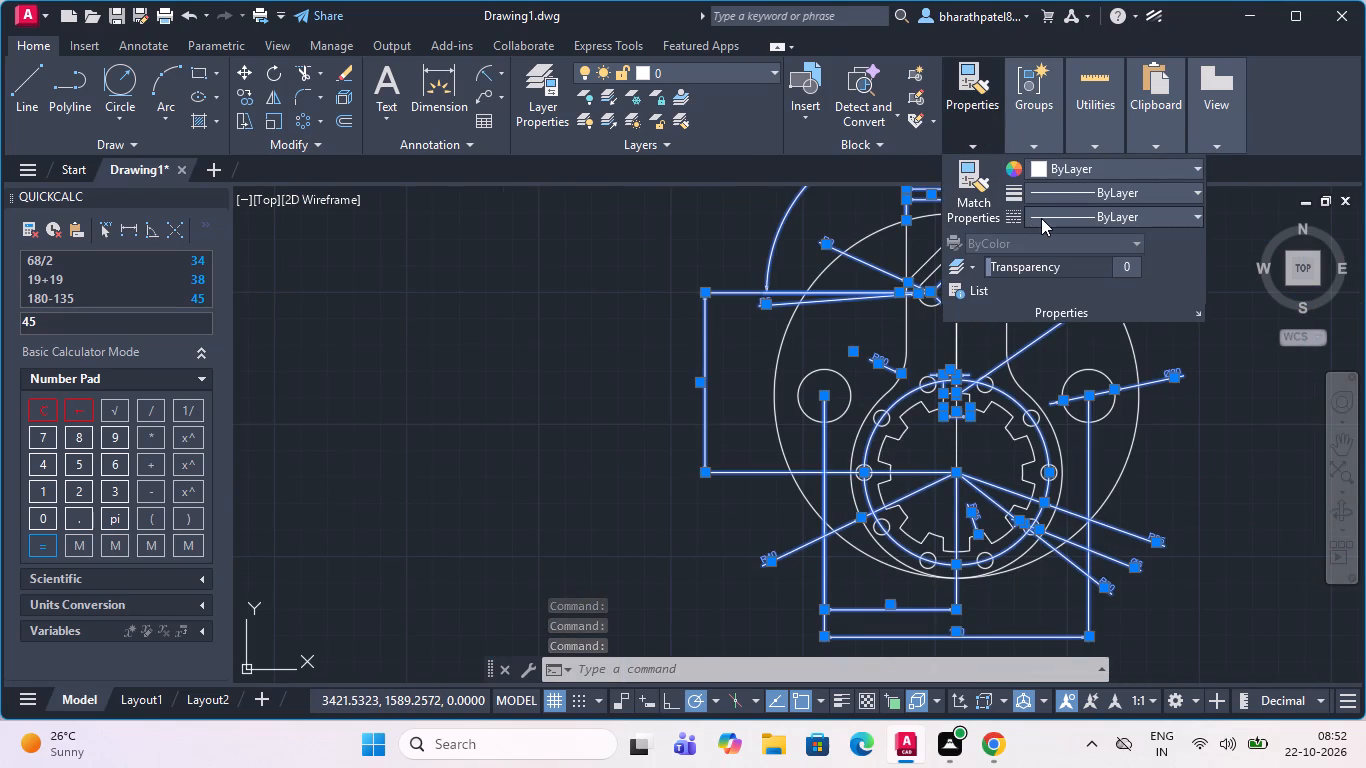
{"action": "left_click", "coordinate": [1041, 217]}
{"action": "left_click", "coordinate": [1067, 292]}
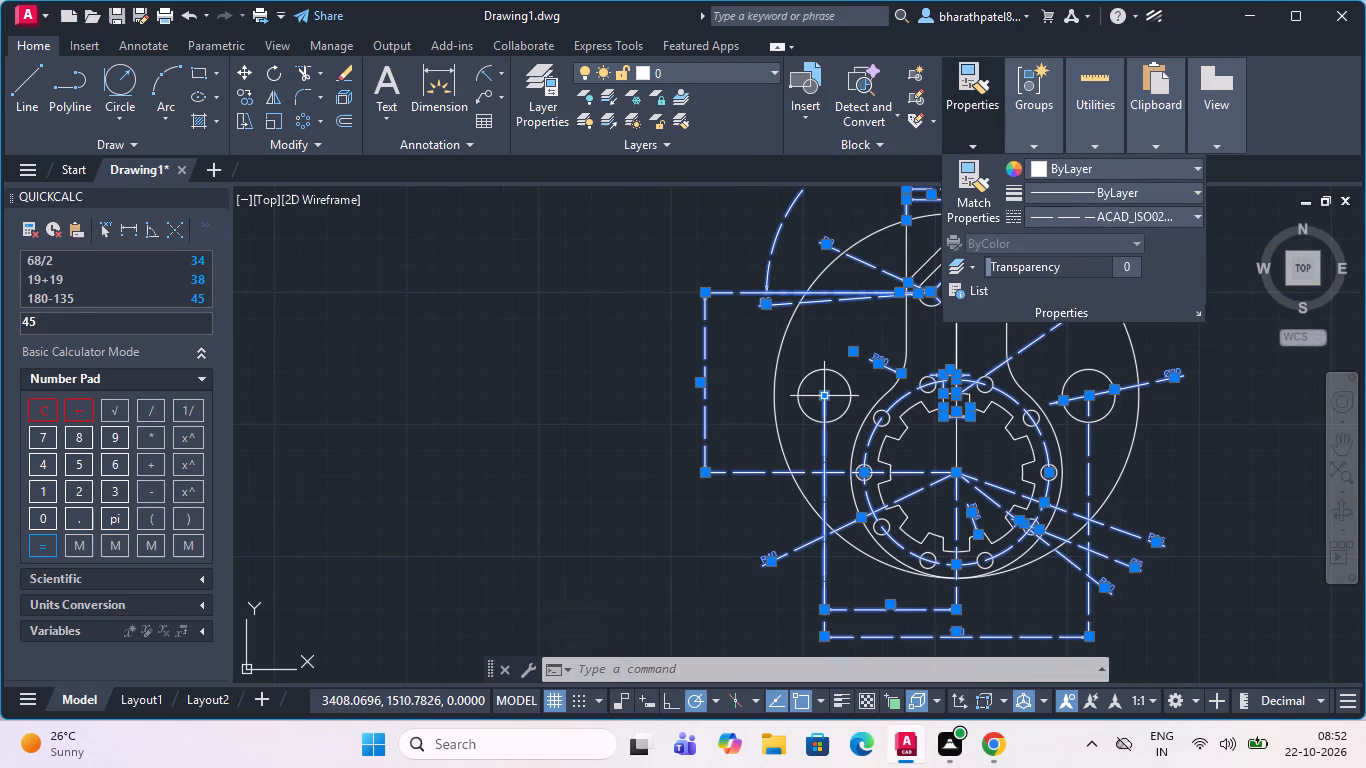
{"action": "key", "text": "Escape"}
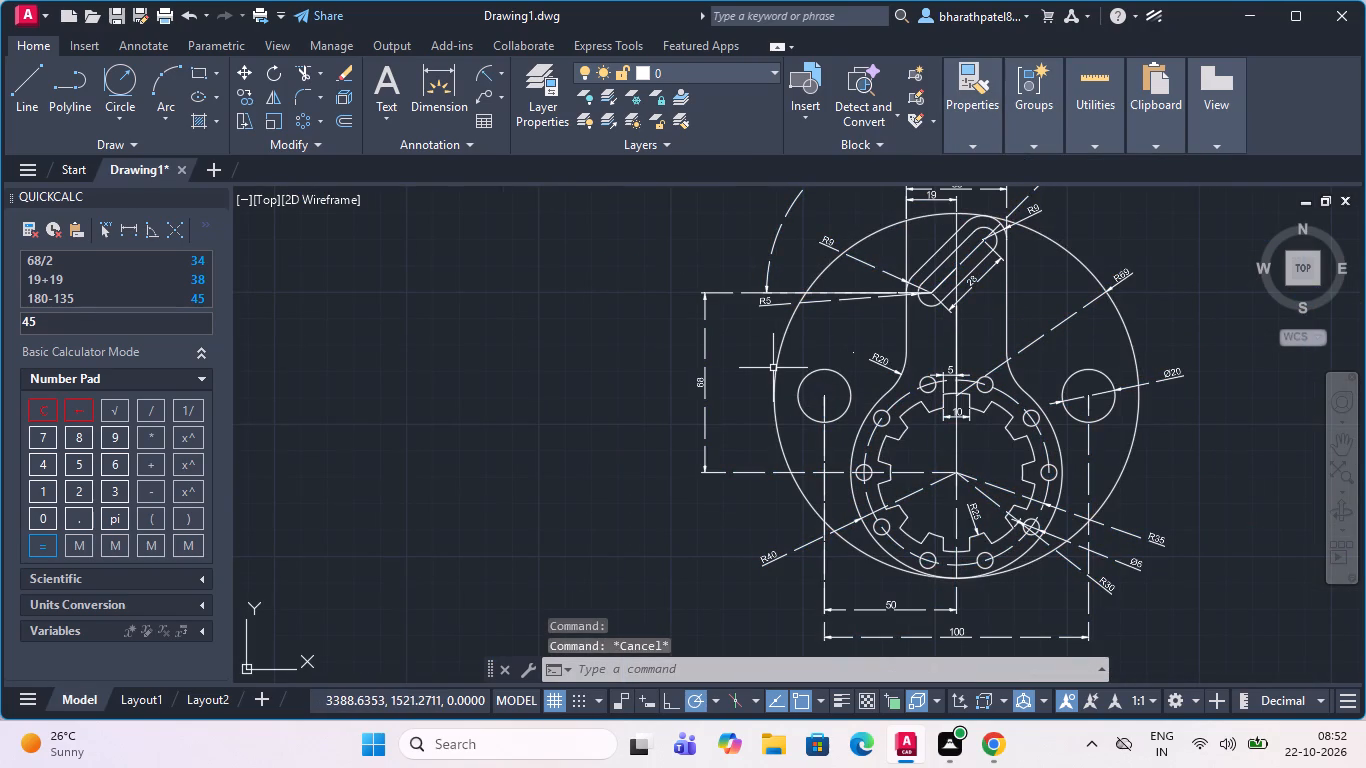
Add centre marks to the plate's right and left 20-diameter side circles.
{"action": "scroll", "coordinate": [781, 356], "scroll_direction": "down", "scroll_amount": 1}
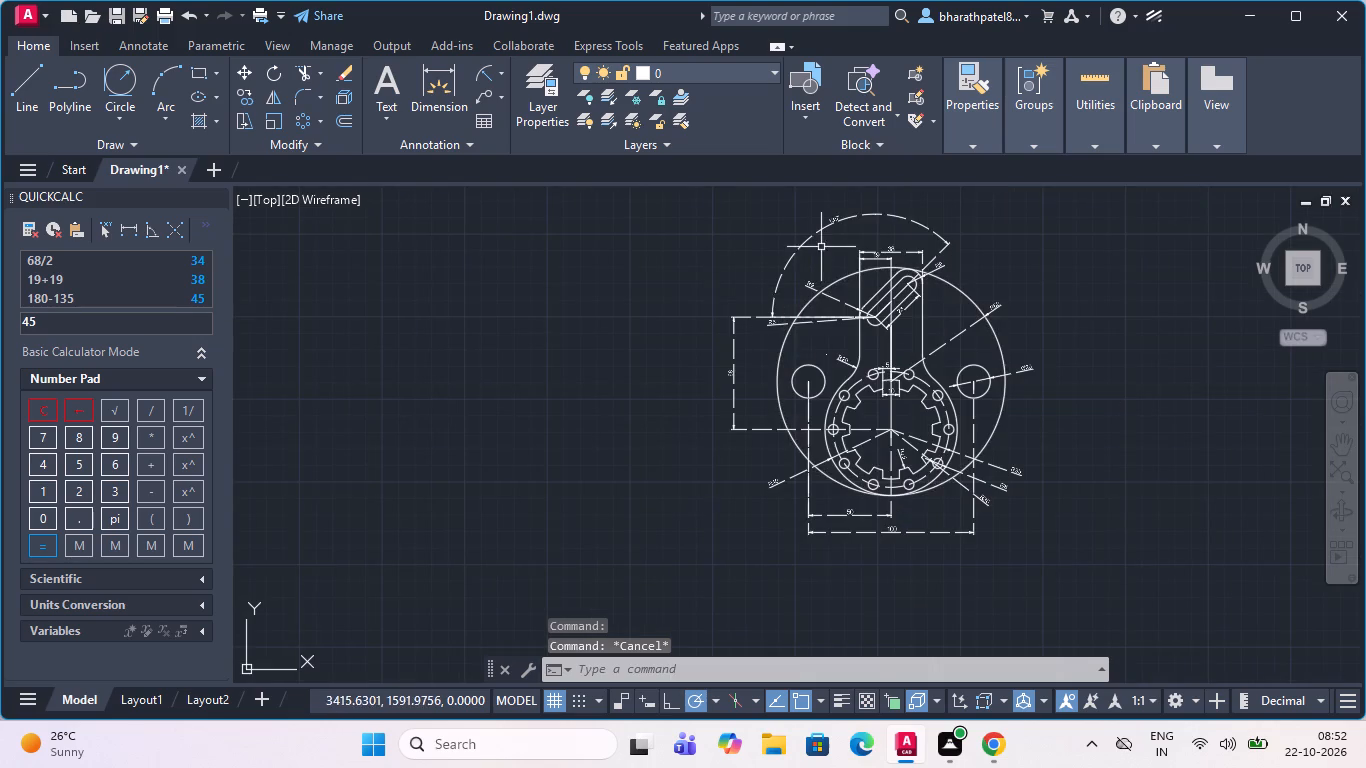
{"action": "scroll", "coordinate": [870, 239], "scroll_direction": "up", "scroll_amount": 2}
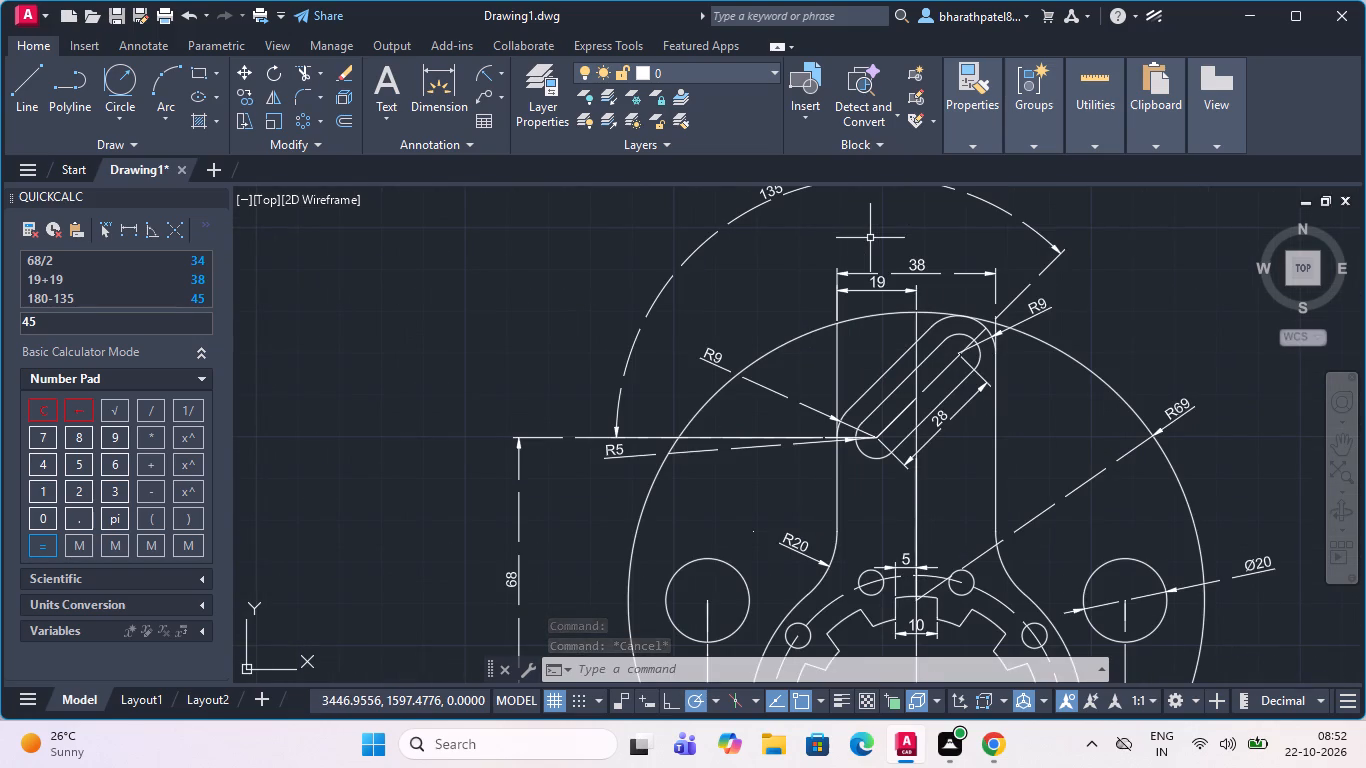
{"action": "scroll", "coordinate": [869, 238], "scroll_direction": "down", "scroll_amount": 1}
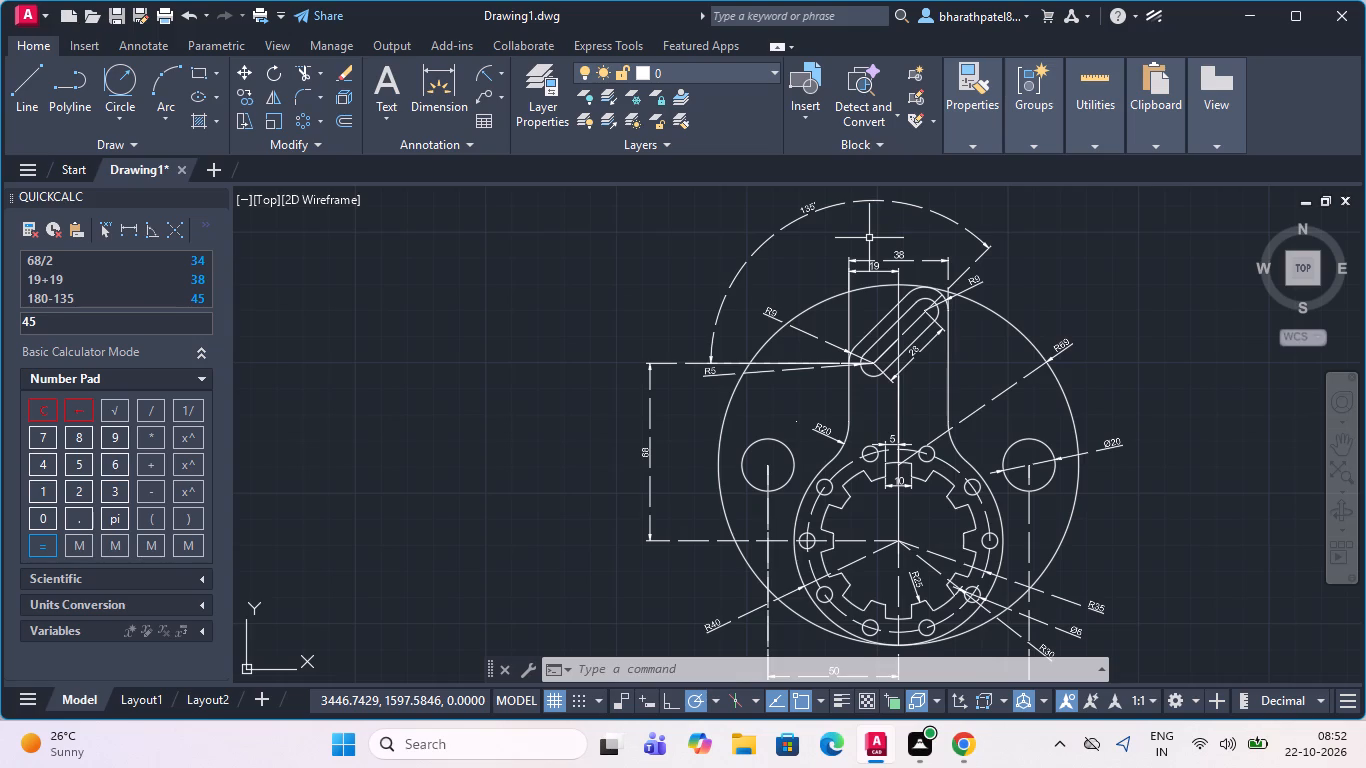
{"action": "left_click", "coordinate": [137, 39]}
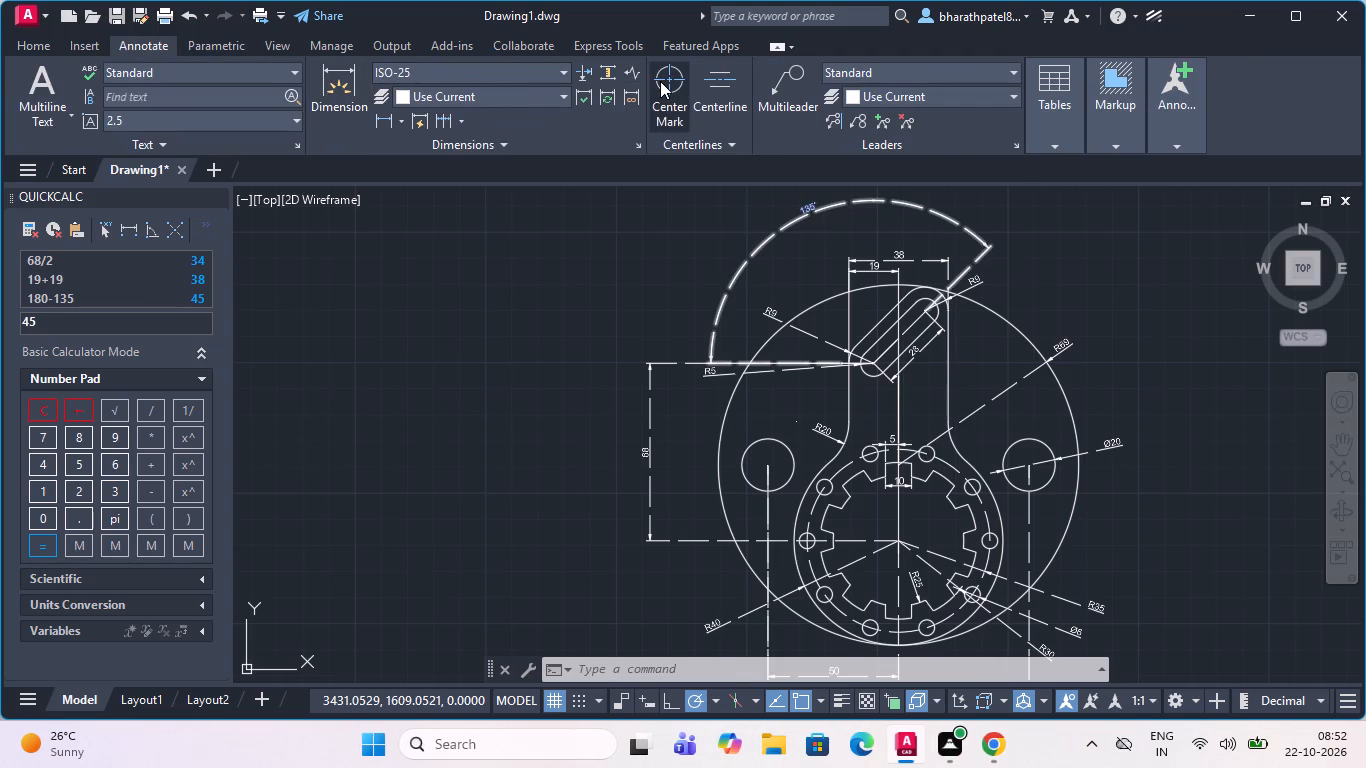
{"action": "left_click", "coordinate": [660, 80]}
{"action": "left_click", "coordinate": [1006, 482]}
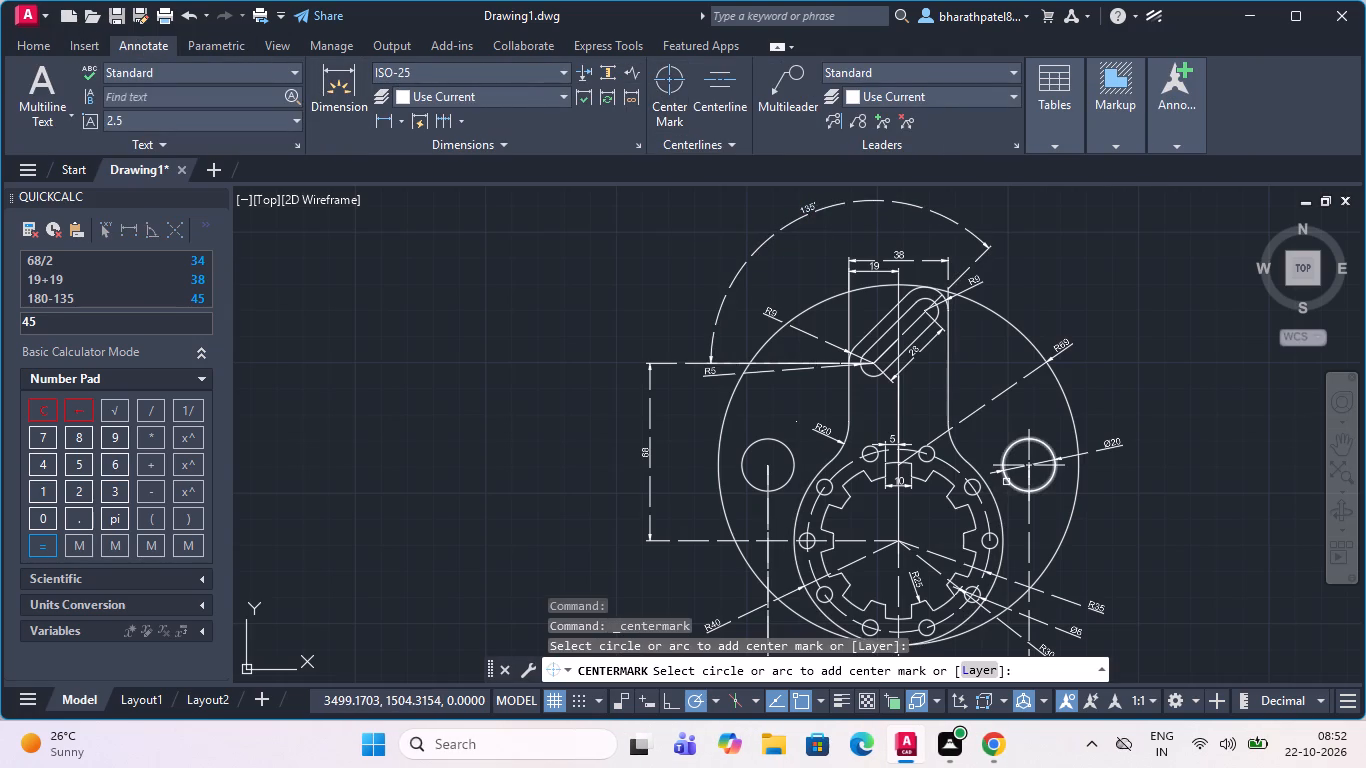
{"action": "left_click", "coordinate": [782, 491]}
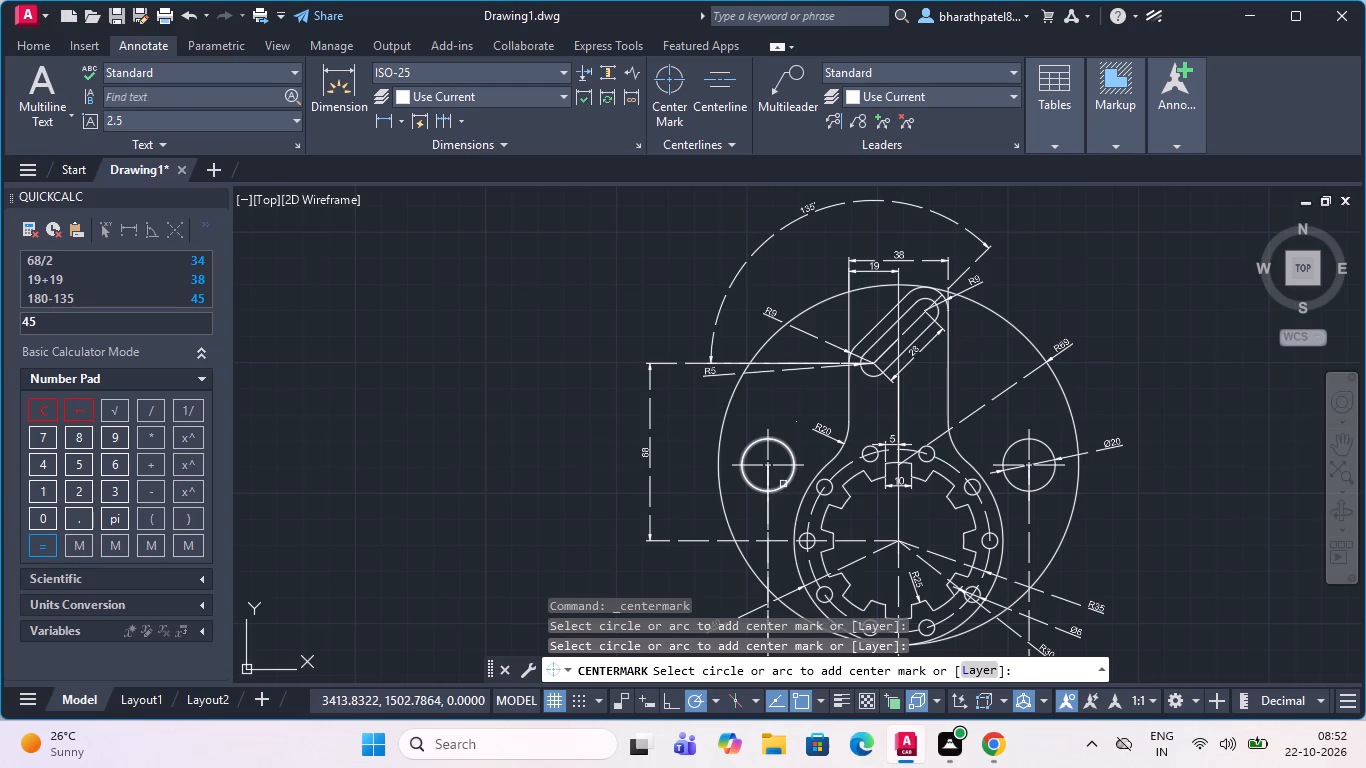
Add a centre mark to the R40 outer arc around the slotted bore.
{"action": "scroll", "coordinate": [783, 483], "scroll_direction": "down", "scroll_amount": 1}
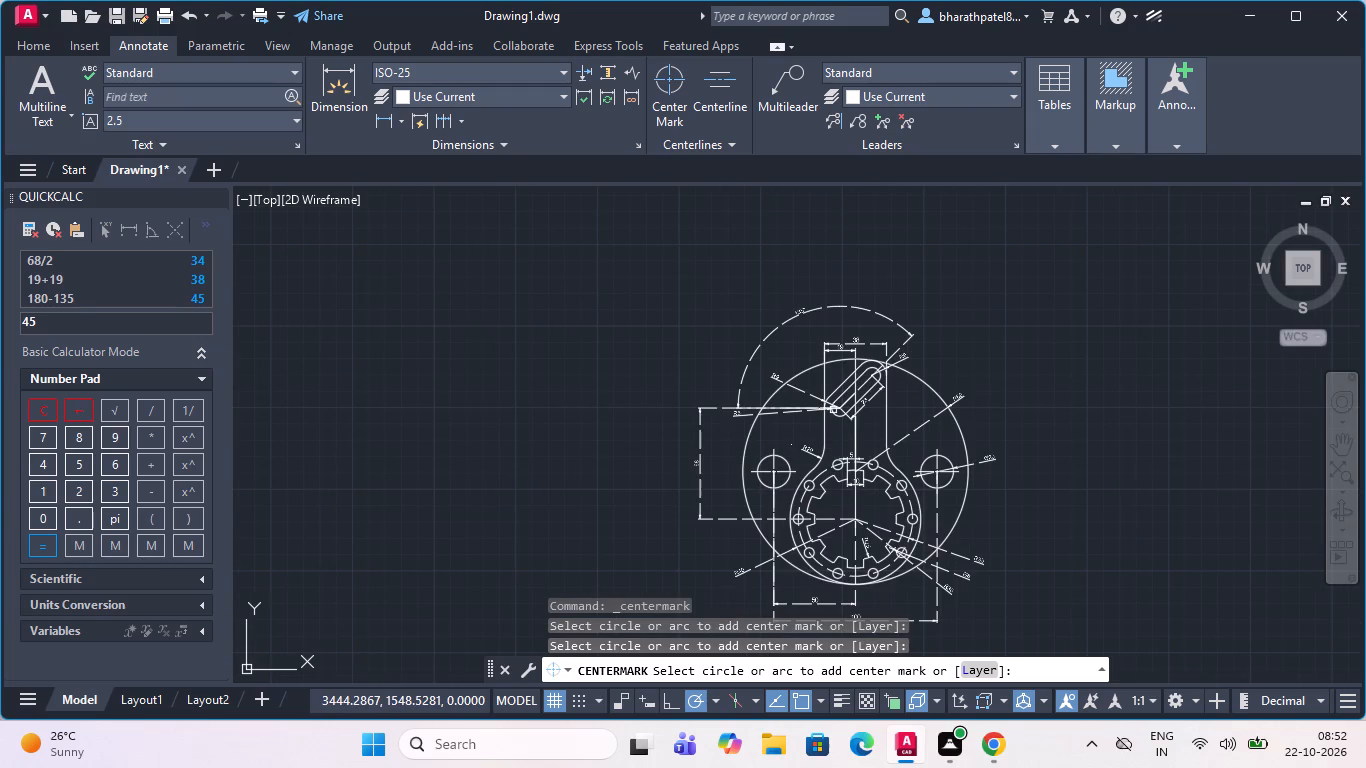
{"action": "scroll", "coordinate": [815, 553], "scroll_direction": "up", "scroll_amount": 3}
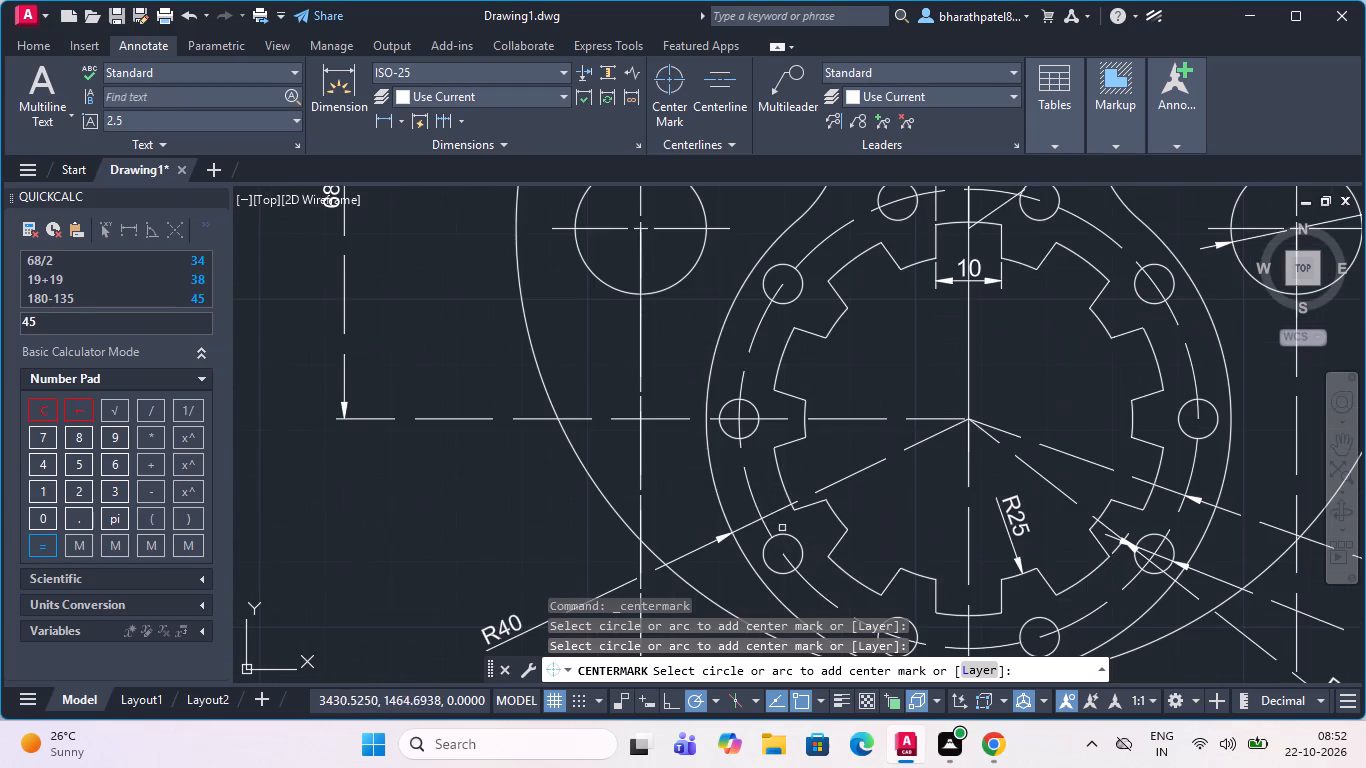
{"action": "left_click", "coordinate": [706, 441]}
Add centre marks to the two top holes and the three right-hand holes on the pitch circle around the slotted bore.
{"action": "scroll", "coordinate": [706, 441], "scroll_direction": "down", "scroll_amount": 2}
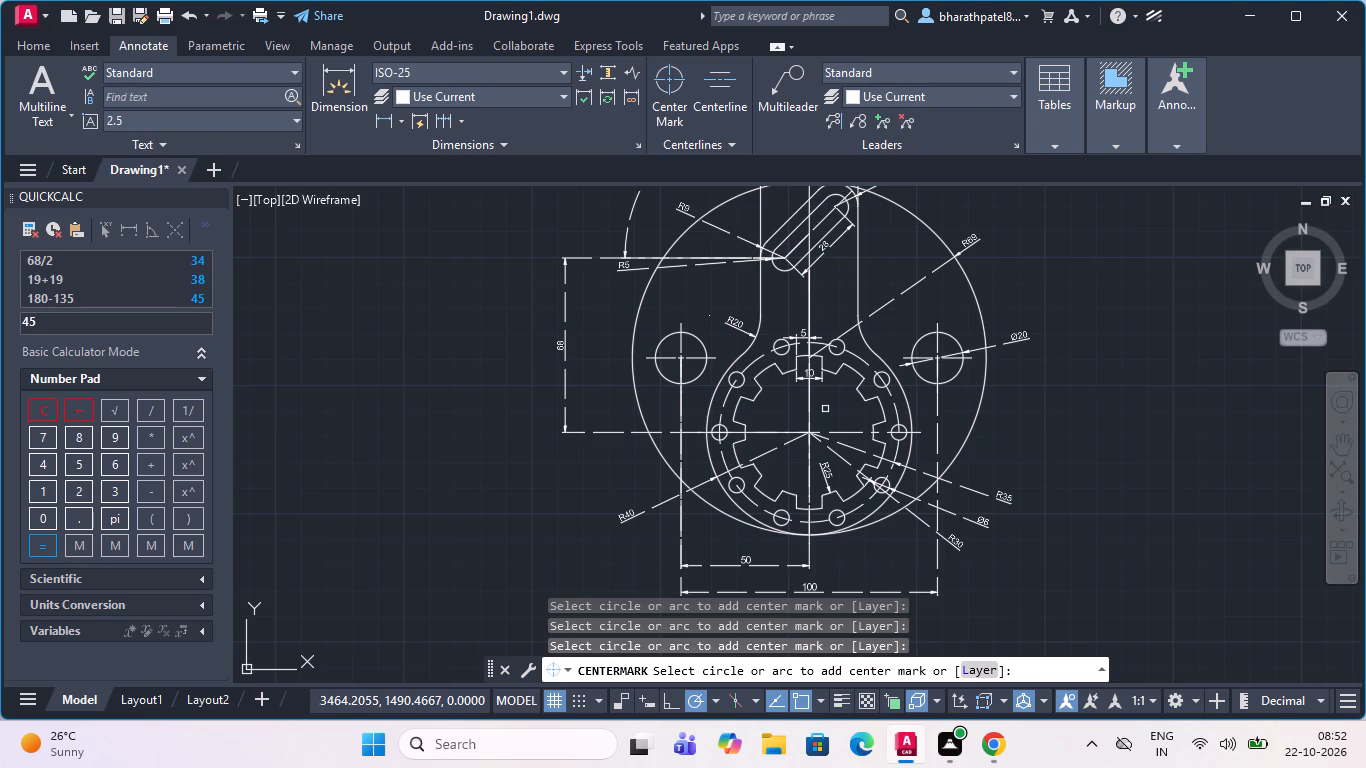
{"action": "scroll", "coordinate": [763, 341], "scroll_direction": "up", "scroll_amount": 2}
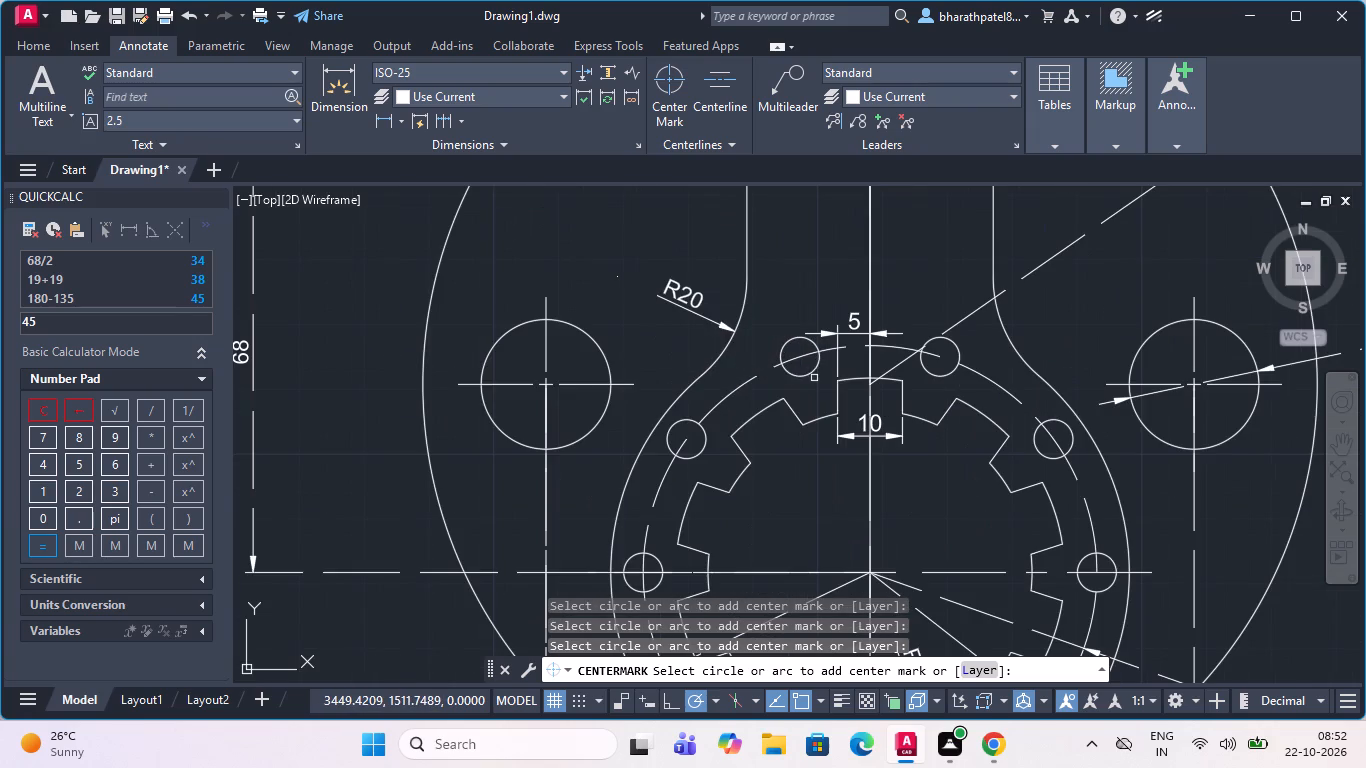
{"action": "left_click", "coordinate": [809, 374]}
{"action": "left_click", "coordinate": [929, 370]}
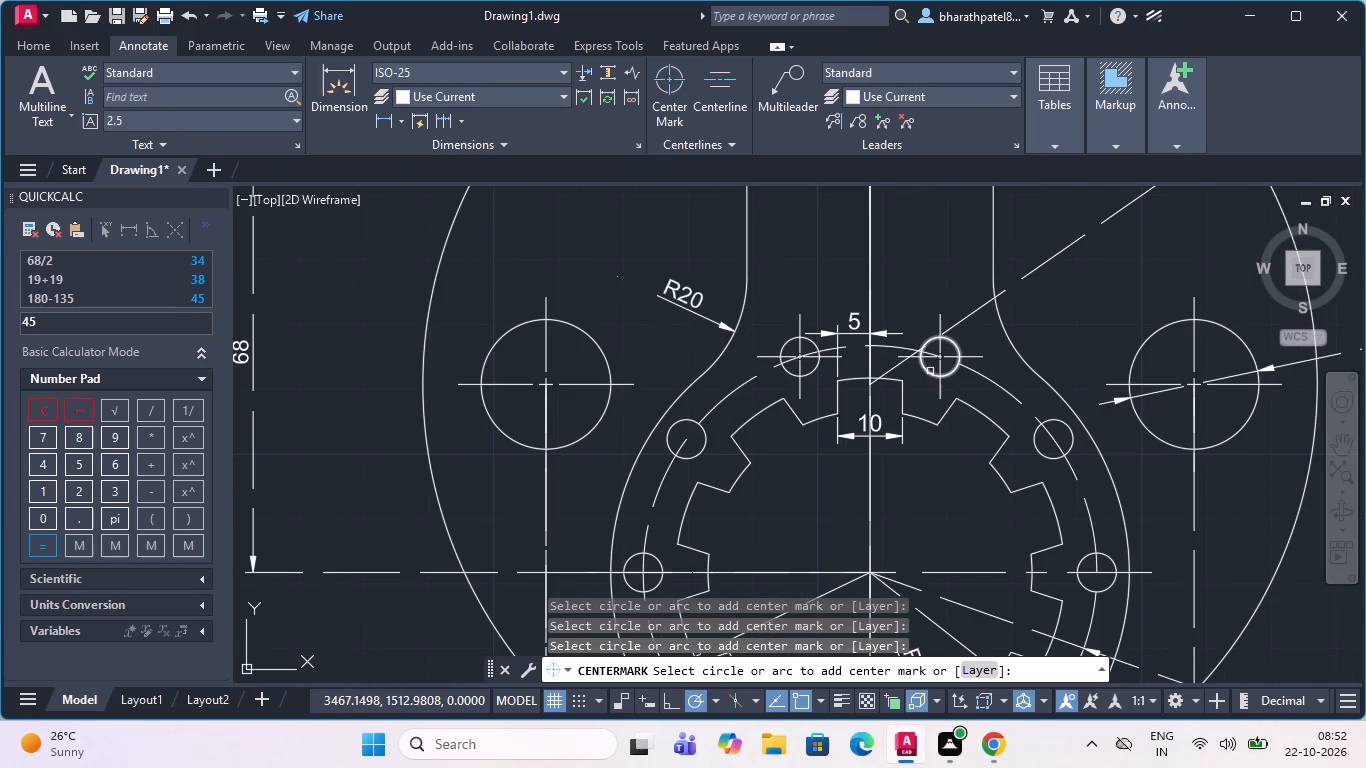
{"action": "left_click", "coordinate": [1045, 456]}
{"action": "scroll", "coordinate": [996, 407], "scroll_direction": "down", "scroll_amount": 2}
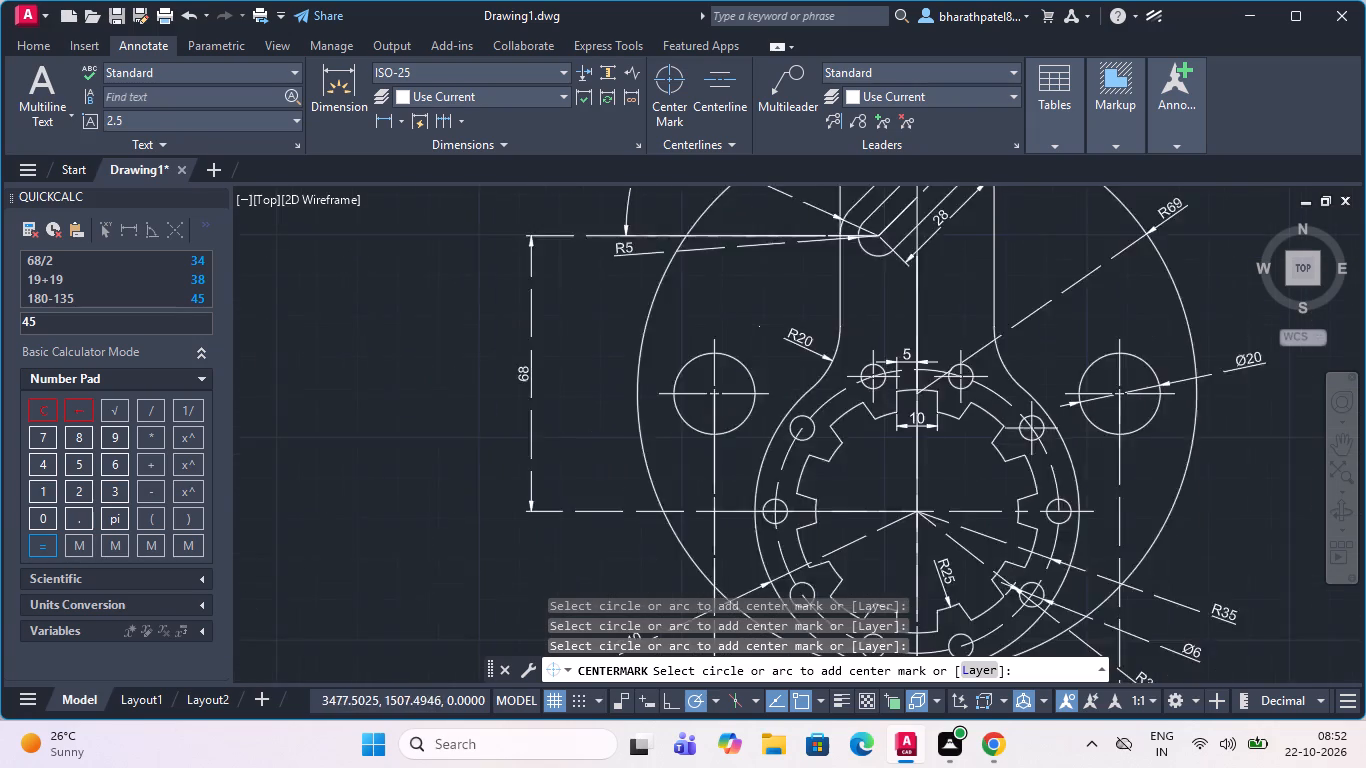
{"action": "left_click", "coordinate": [1040, 480]}
{"action": "scroll", "coordinate": [1019, 538], "scroll_direction": "up", "scroll_amount": 3}
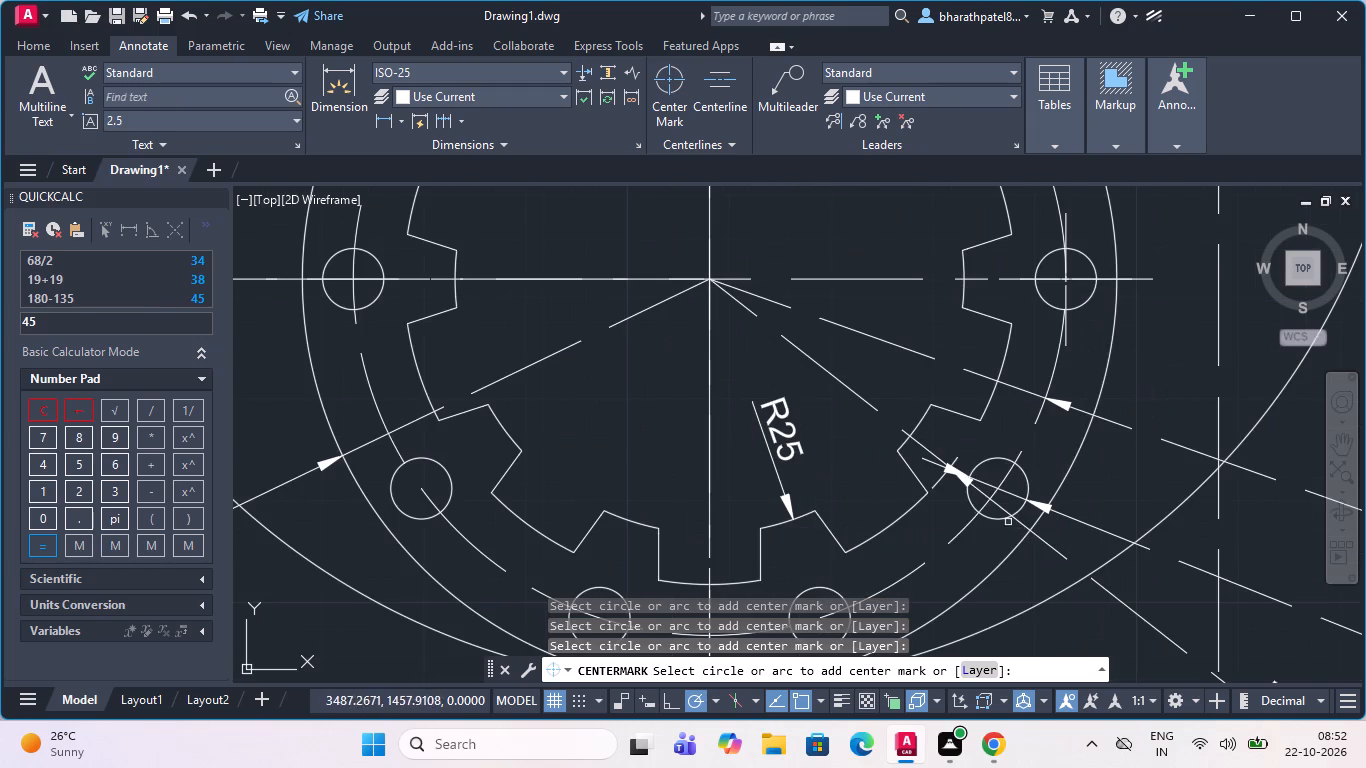
{"action": "left_click", "coordinate": [996, 519]}
Add centre marks to the two bottom holes and the three left-hand holes on the bore's pitch circle.
{"action": "scroll", "coordinate": [1014, 488], "scroll_direction": "down", "scroll_amount": 3}
{"action": "scroll", "coordinate": [972, 528], "scroll_direction": "up", "scroll_amount": 3}
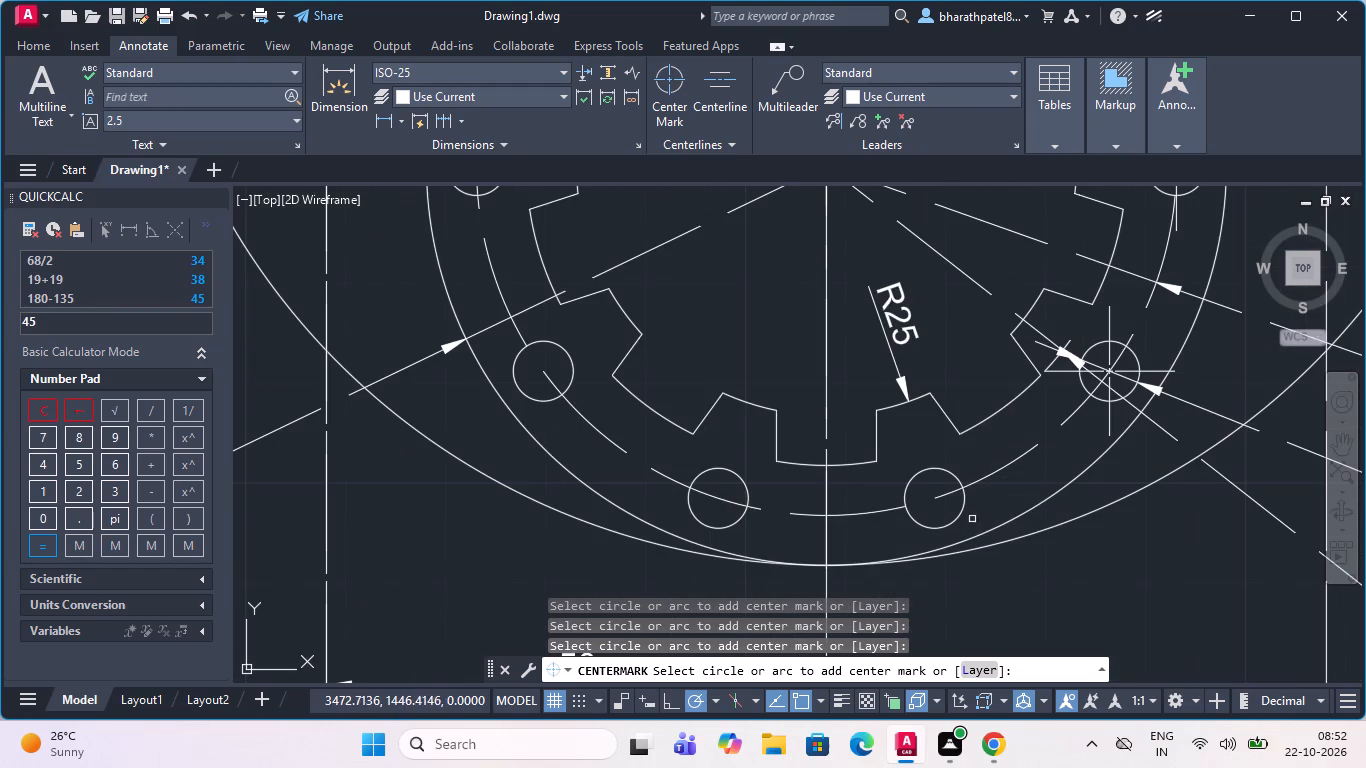
{"action": "left_click", "coordinate": [950, 525]}
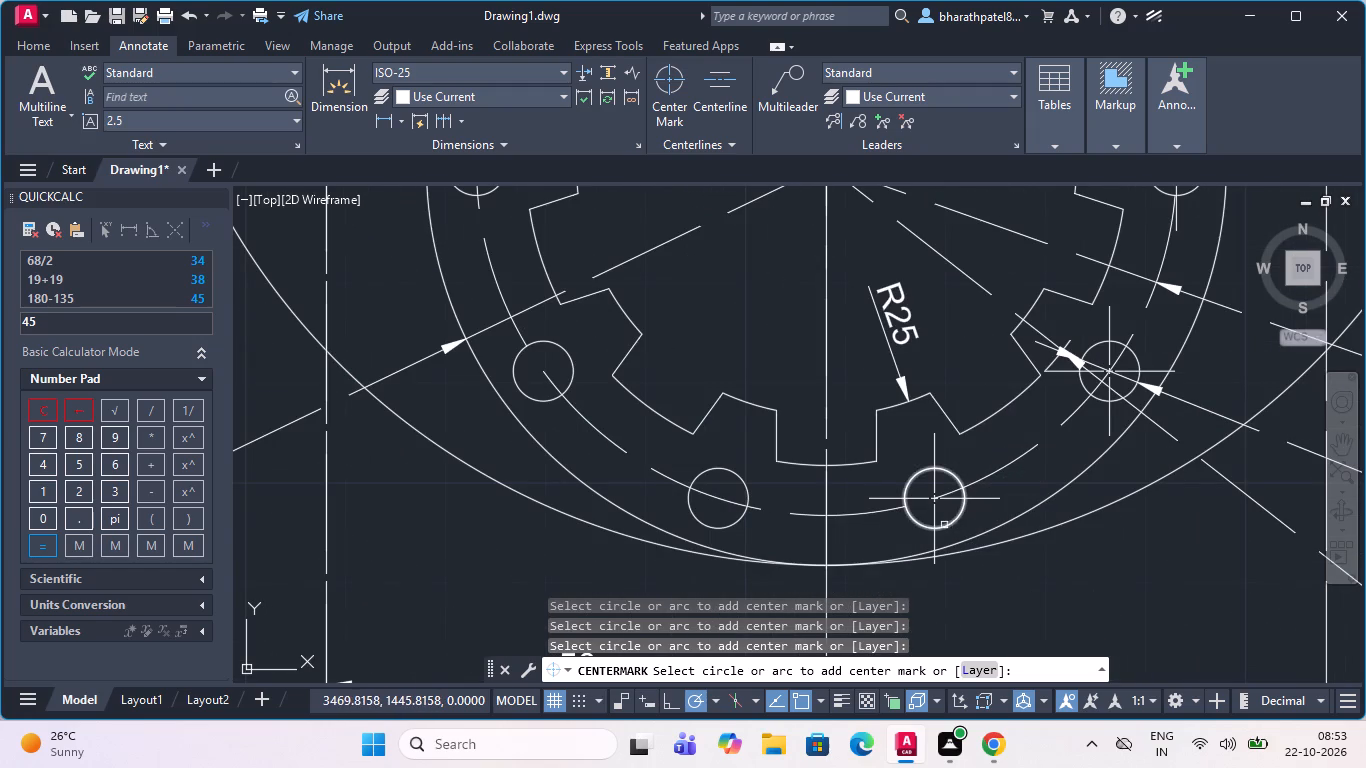
{"action": "left_click", "coordinate": [724, 530]}
{"action": "left_click", "coordinate": [541, 403]}
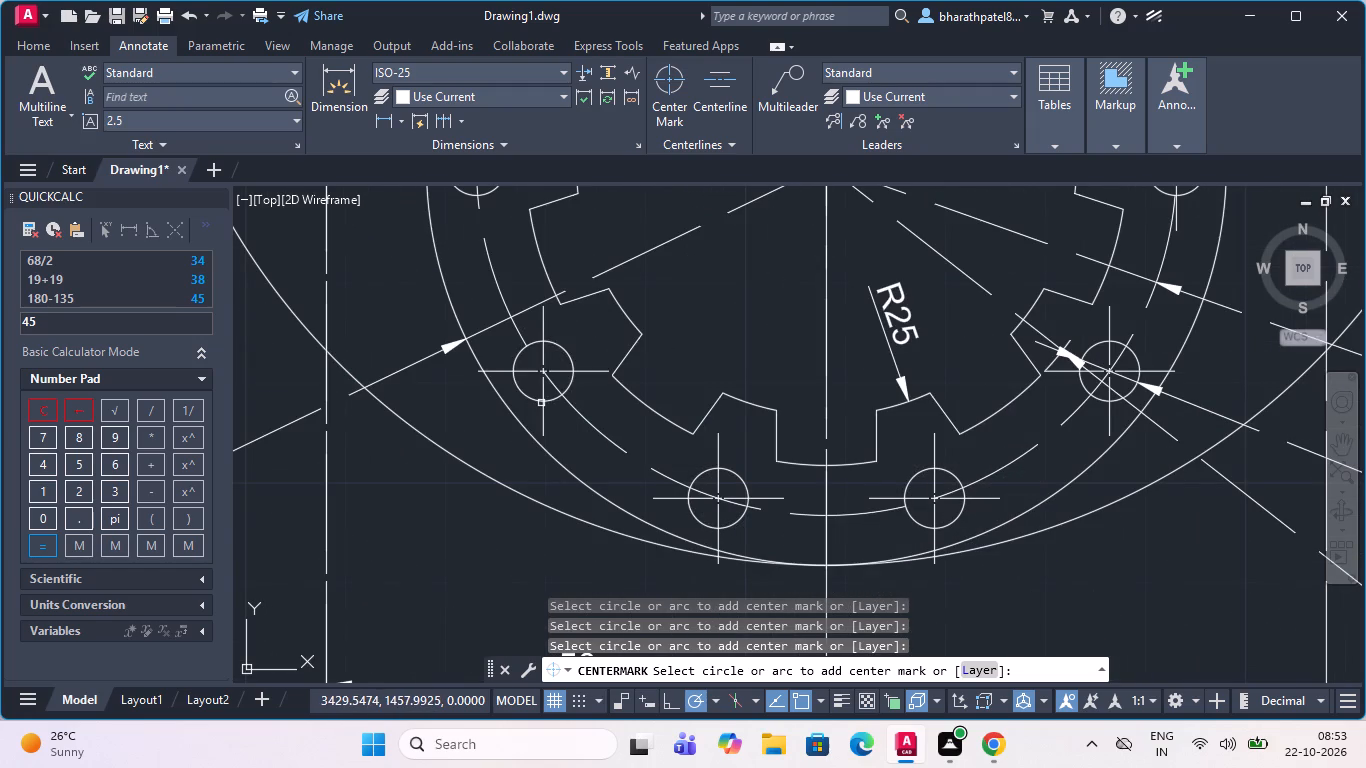
{"action": "scroll", "coordinate": [543, 410], "scroll_direction": "down", "scroll_amount": 2}
{"action": "left_click", "coordinate": [510, 326]}
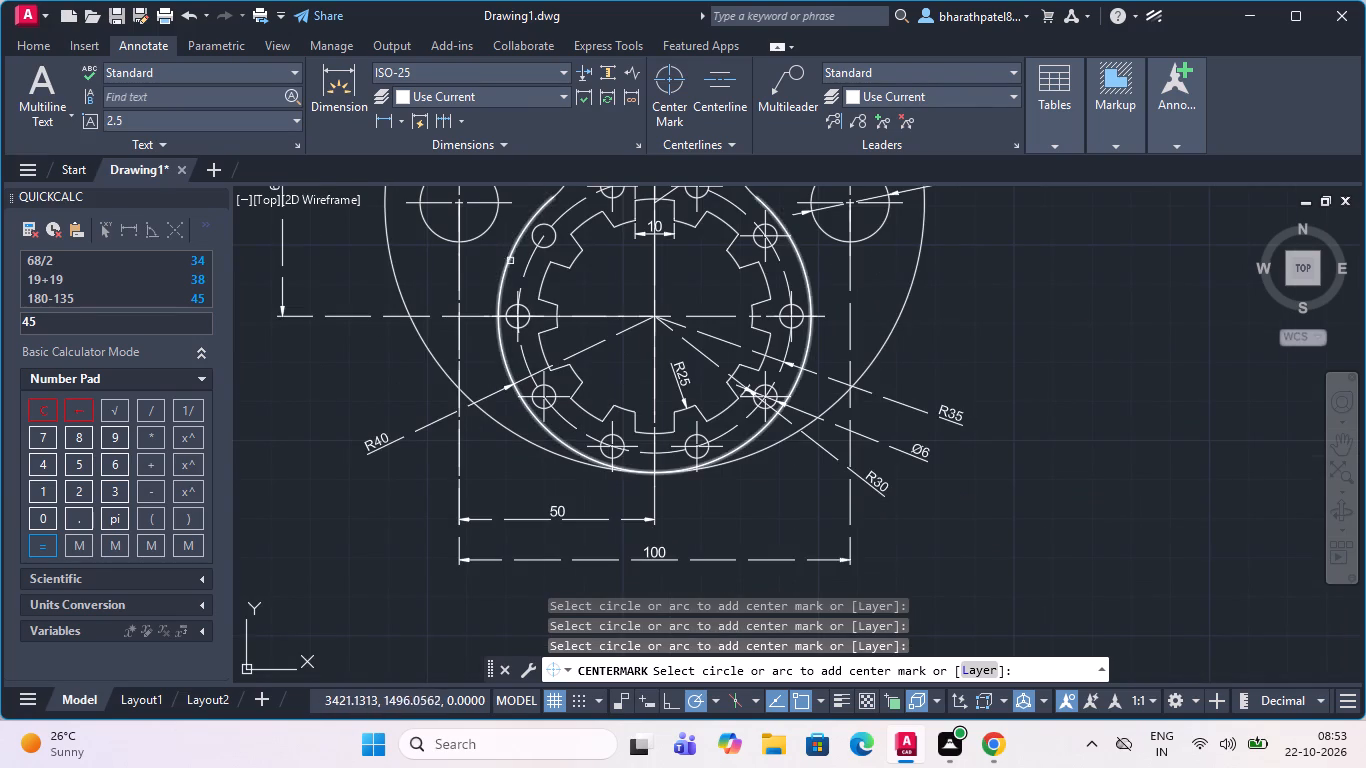
{"action": "left_click", "coordinate": [531, 237]}
{"action": "scroll", "coordinate": [557, 292], "scroll_direction": "down", "scroll_amount": 2}
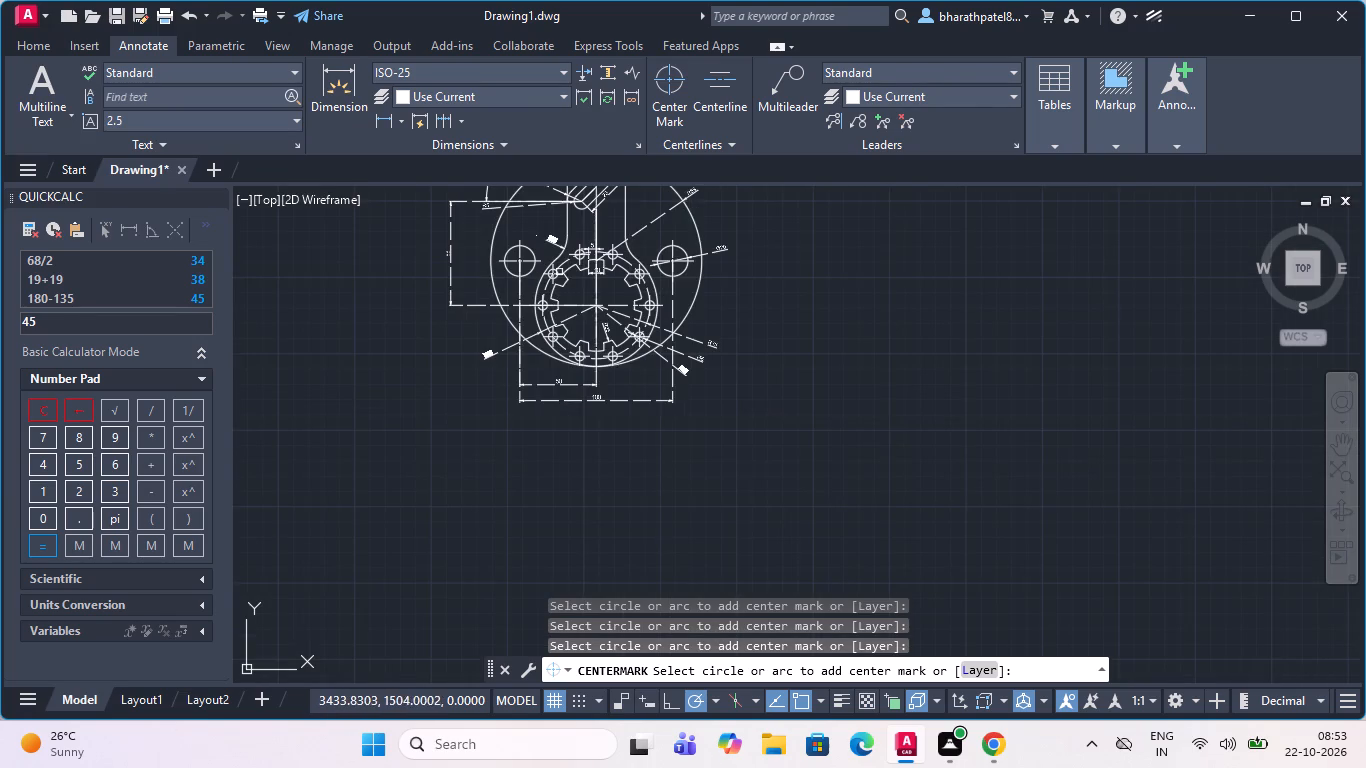
{"action": "scroll", "coordinate": [561, 257], "scroll_direction": "up", "scroll_amount": 2}
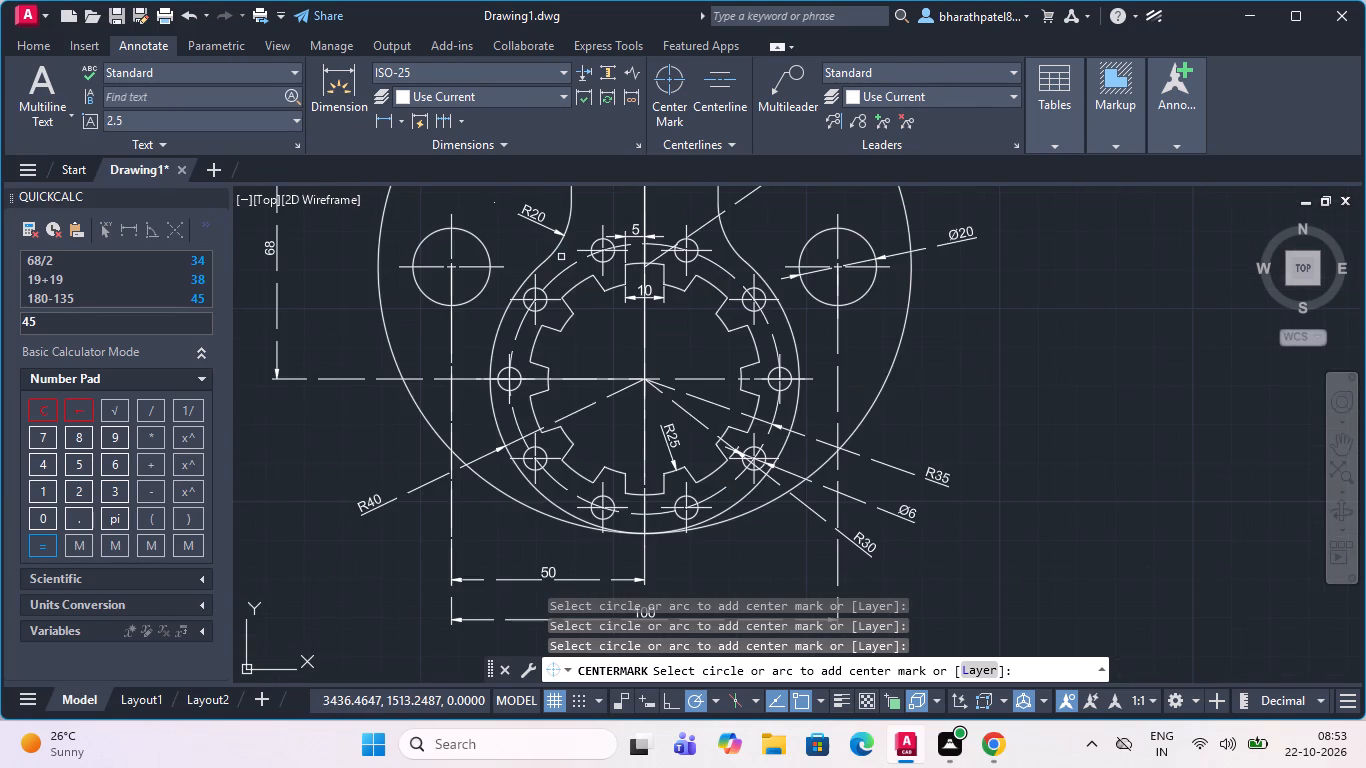
{"action": "scroll", "coordinate": [561, 257], "scroll_direction": "down", "scroll_amount": 5}
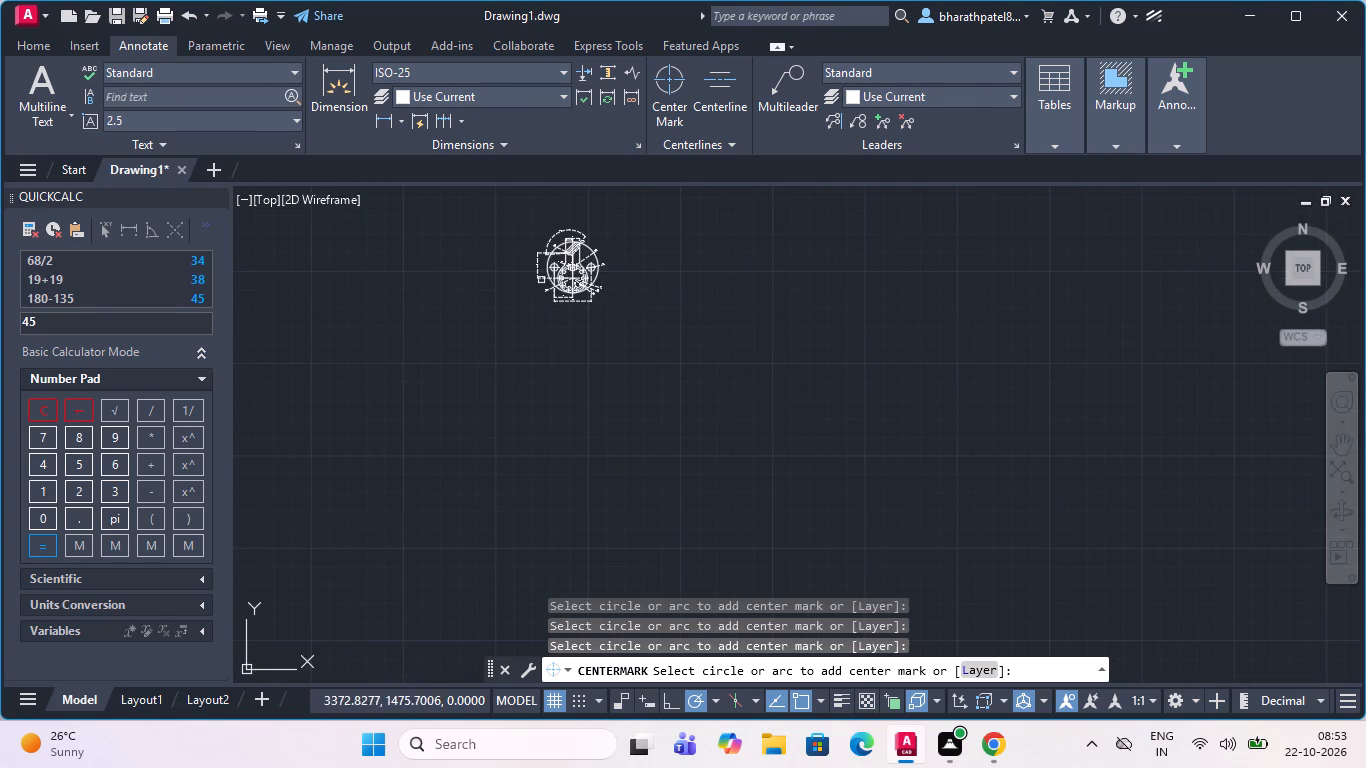
{"action": "scroll", "coordinate": [527, 224], "scroll_direction": "up", "scroll_amount": 3}
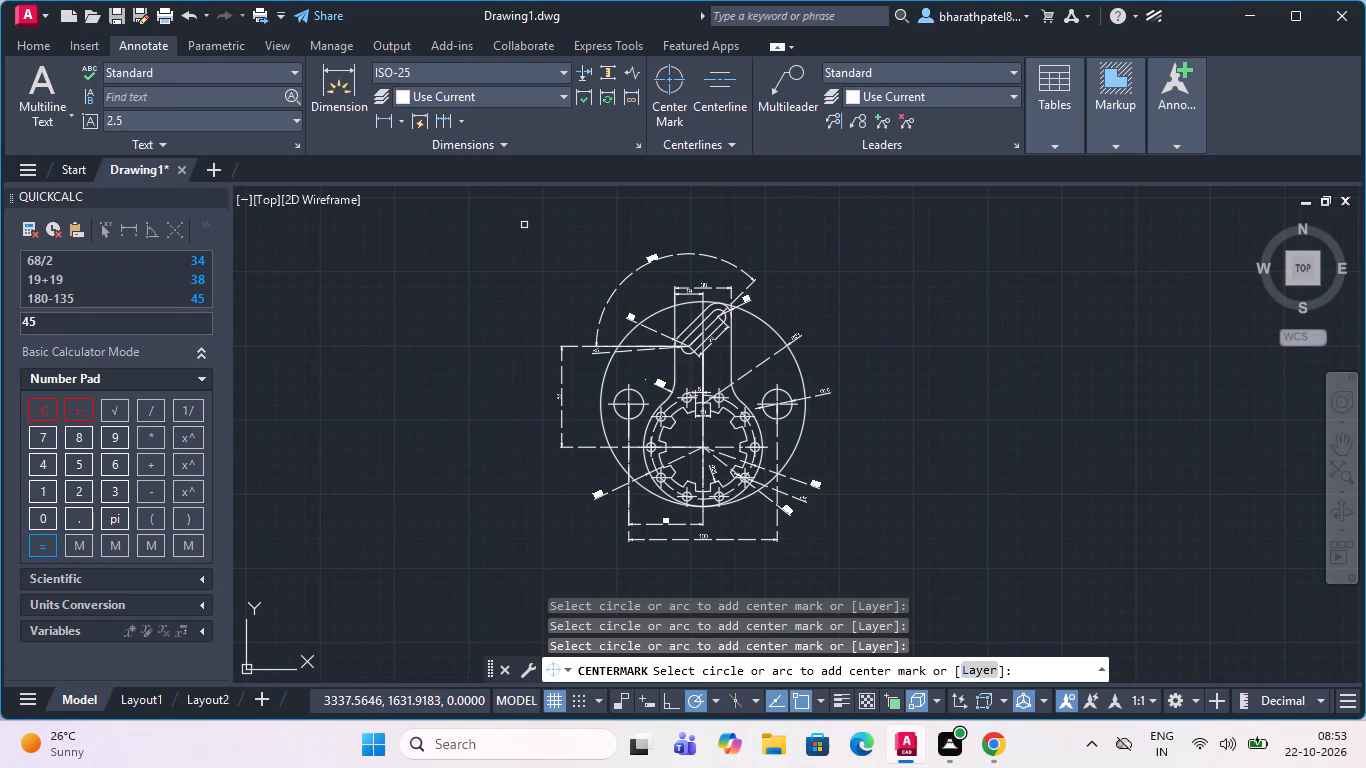
{"action": "scroll", "coordinate": [761, 324], "scroll_direction": "up", "scroll_amount": 3}
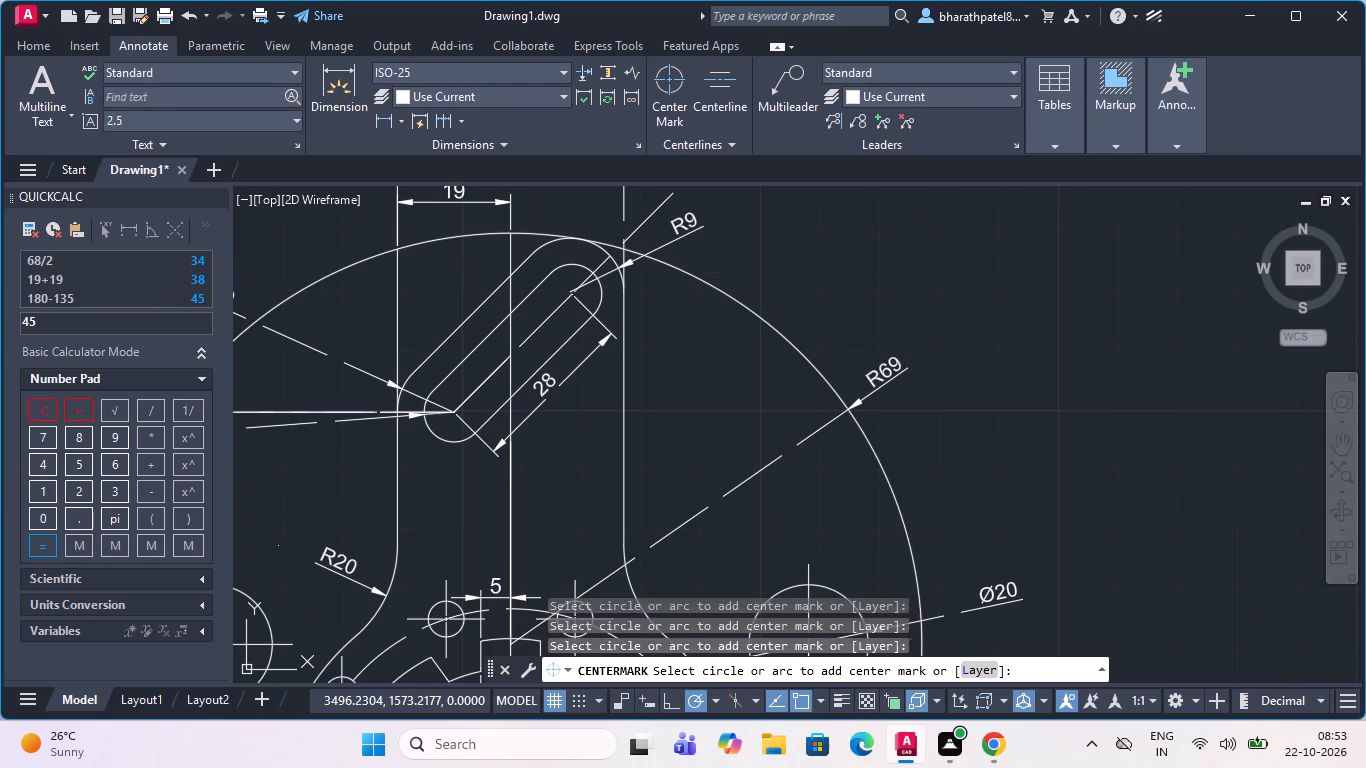
{"action": "key", "text": "Escape"}
{"action": "scroll", "coordinate": [754, 349], "scroll_direction": "down", "scroll_amount": 3}
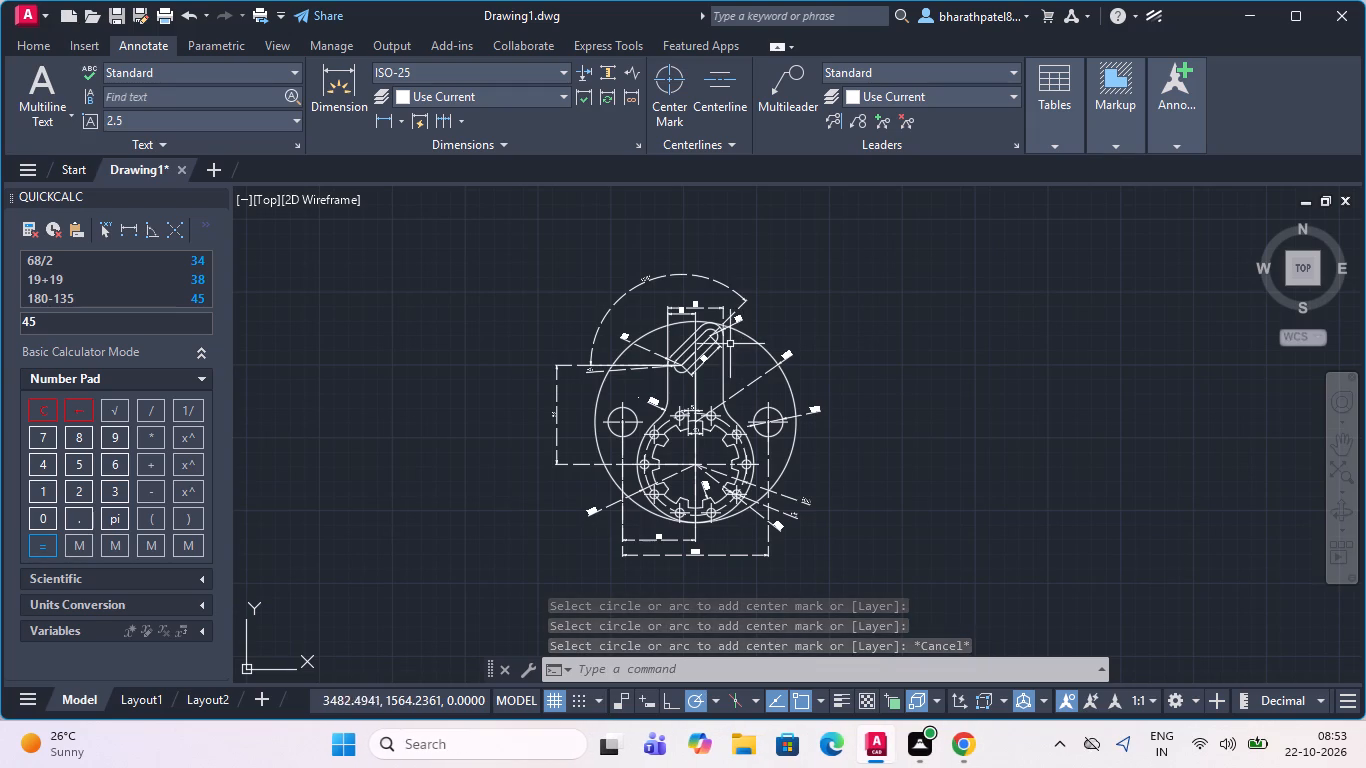
Save the drawing in Documents under the file name "direct upgrade of T gear".
{"action": "key", "text": "ctrl+s"}
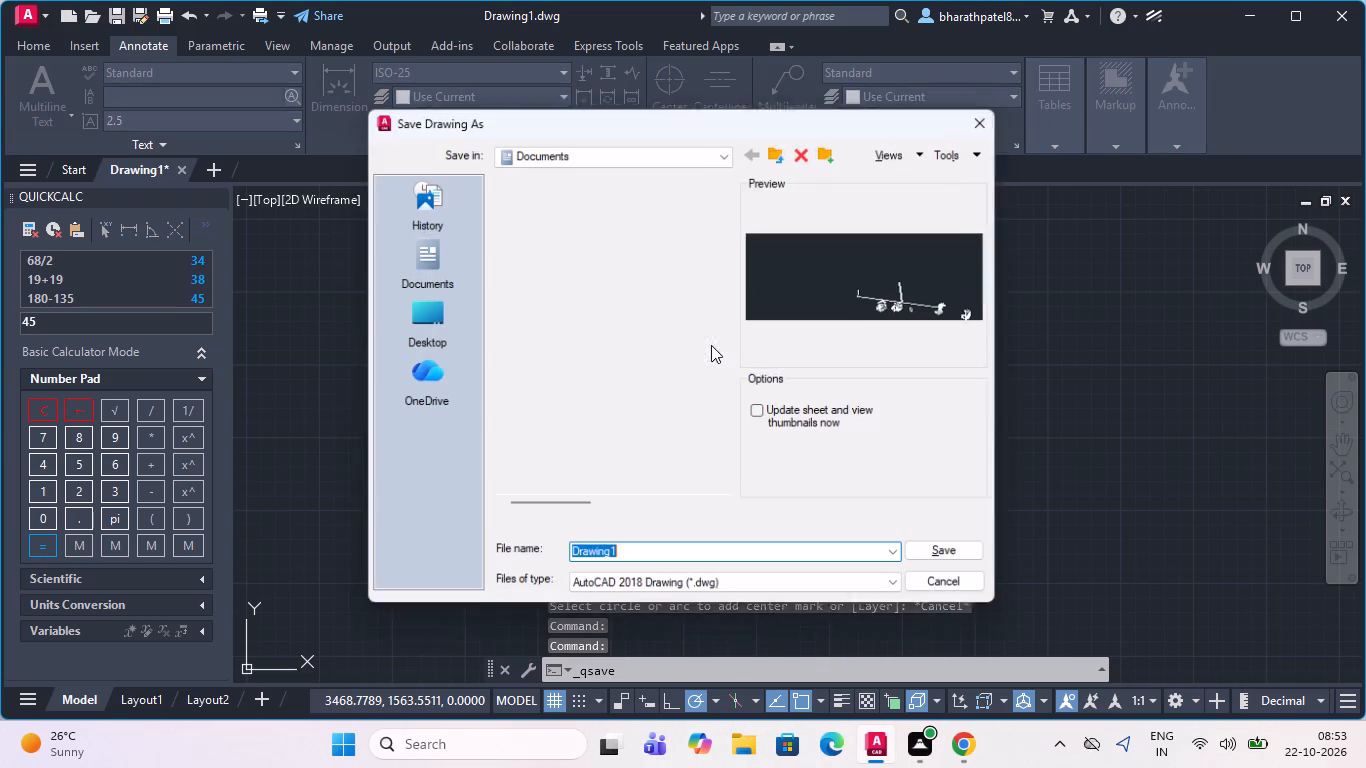
{"action": "left_click_drag", "start_coordinate": [685, 560], "coordinate": [460, 530]}
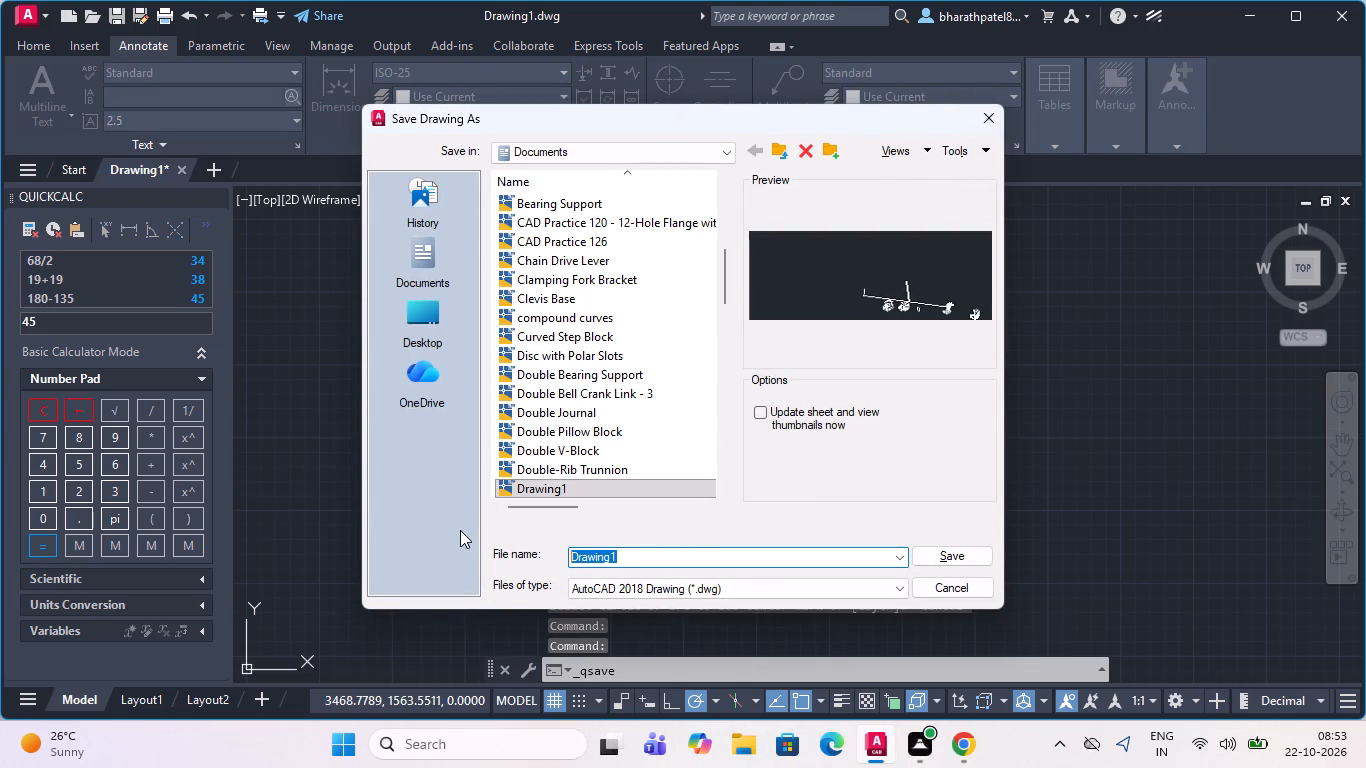
{"action": "key", "text": "ctrl+v"}
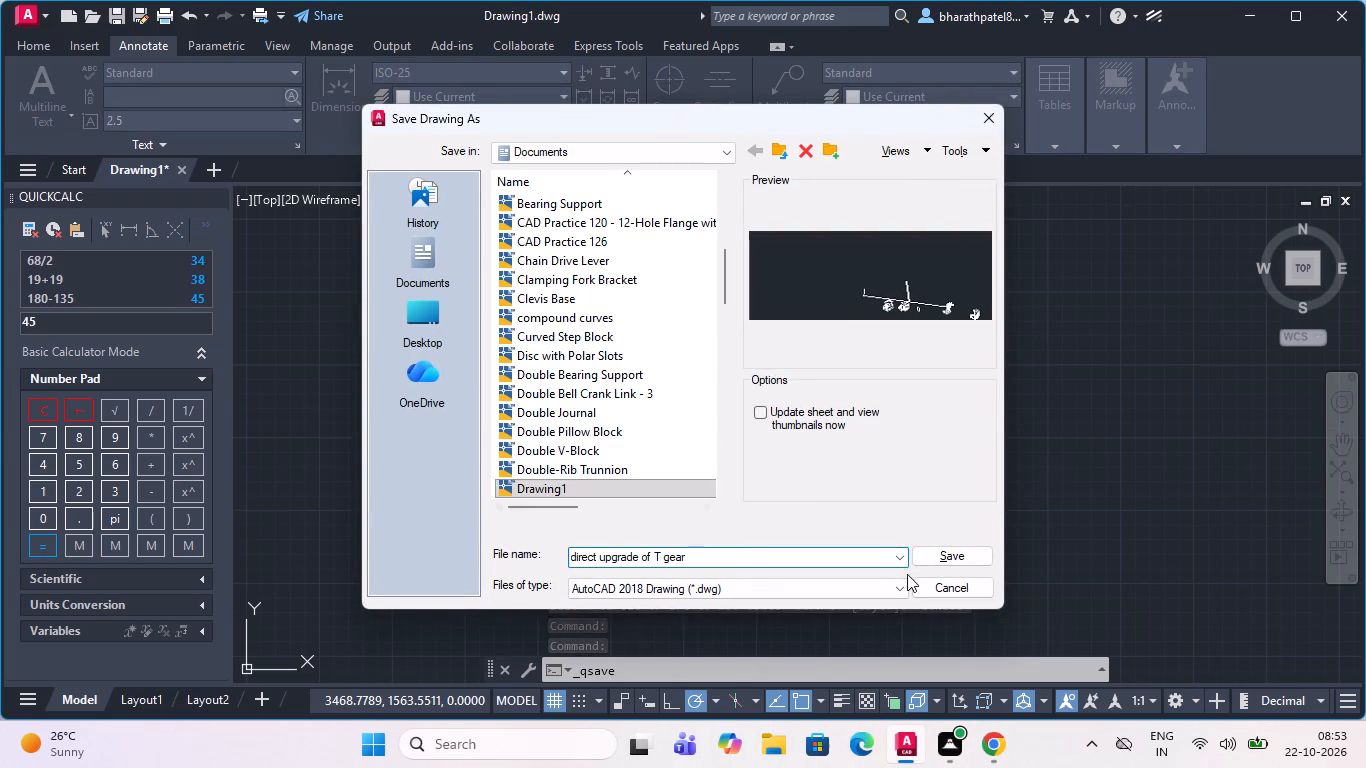
{"action": "left_click", "coordinate": [925, 554]}
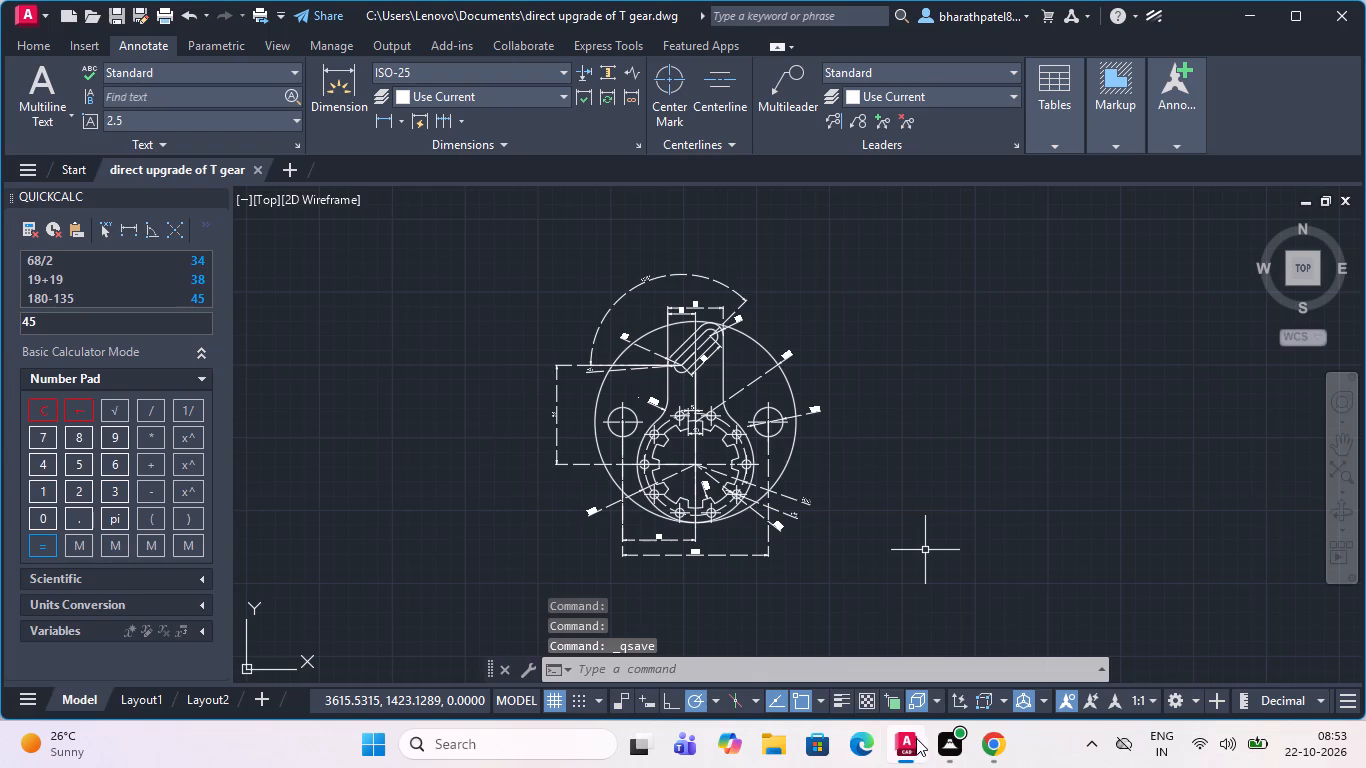
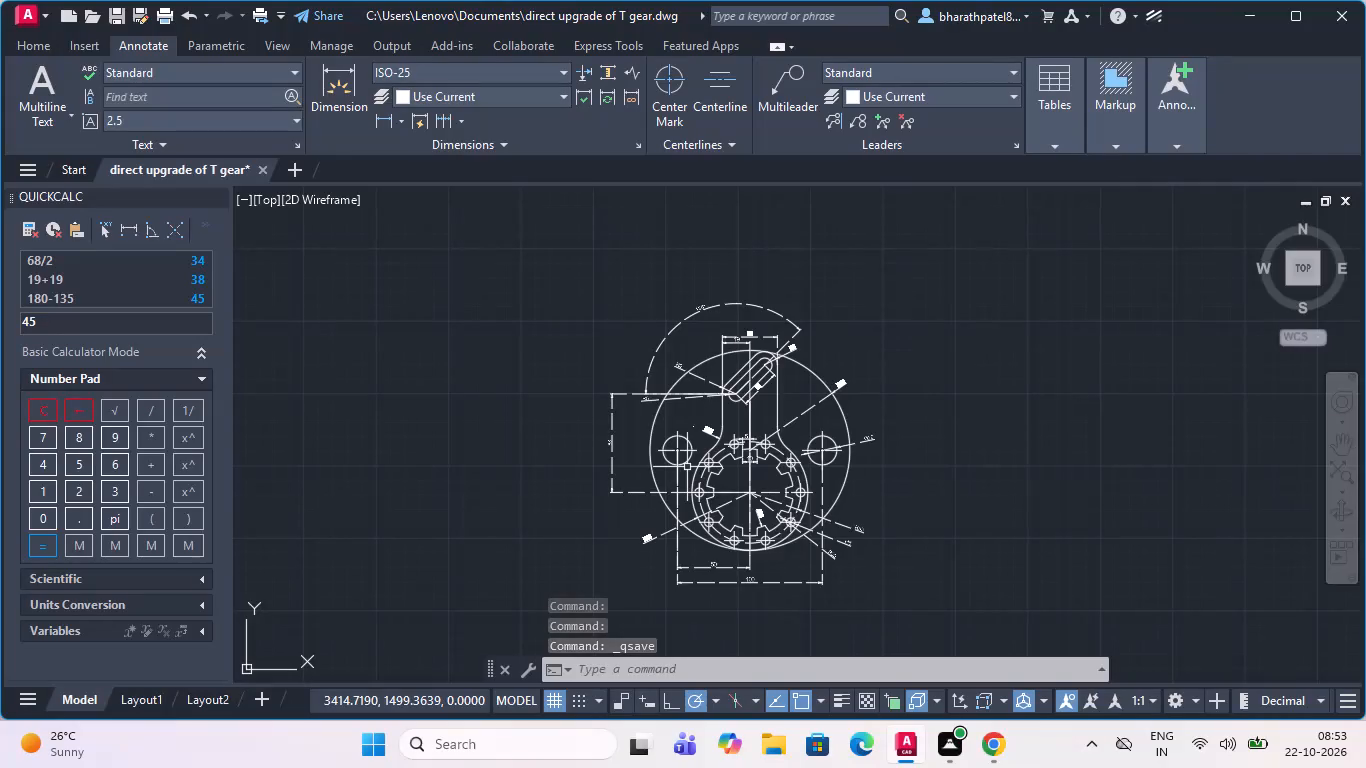
Set up a plot with DWG To PDF.pc3 on ISO full bleed A4 (297 x 210 mm) paper, landscape orientation, with the plot centred.
{"action": "key", "text": "ctrl+Print"}
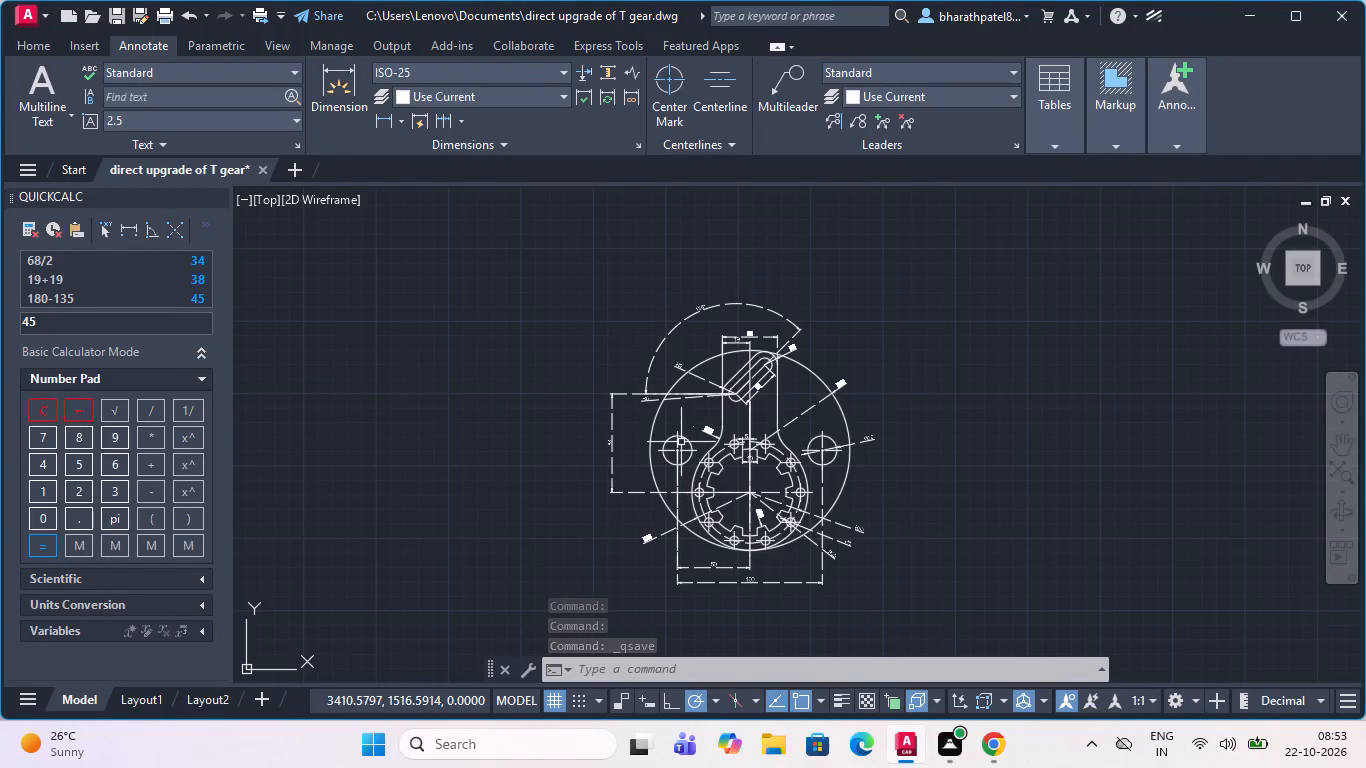
{"action": "key", "text": "ctrl+p"}
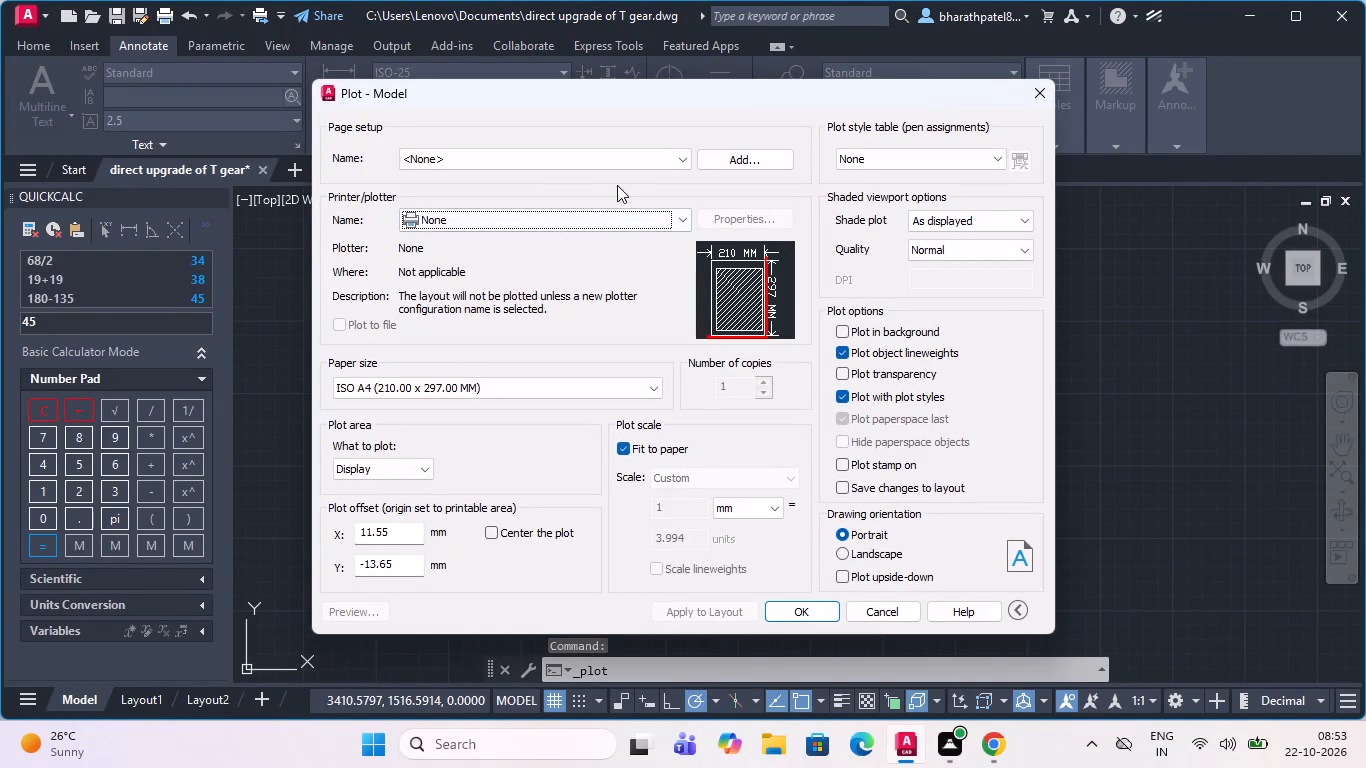
{"action": "left_click", "coordinate": [617, 223]}
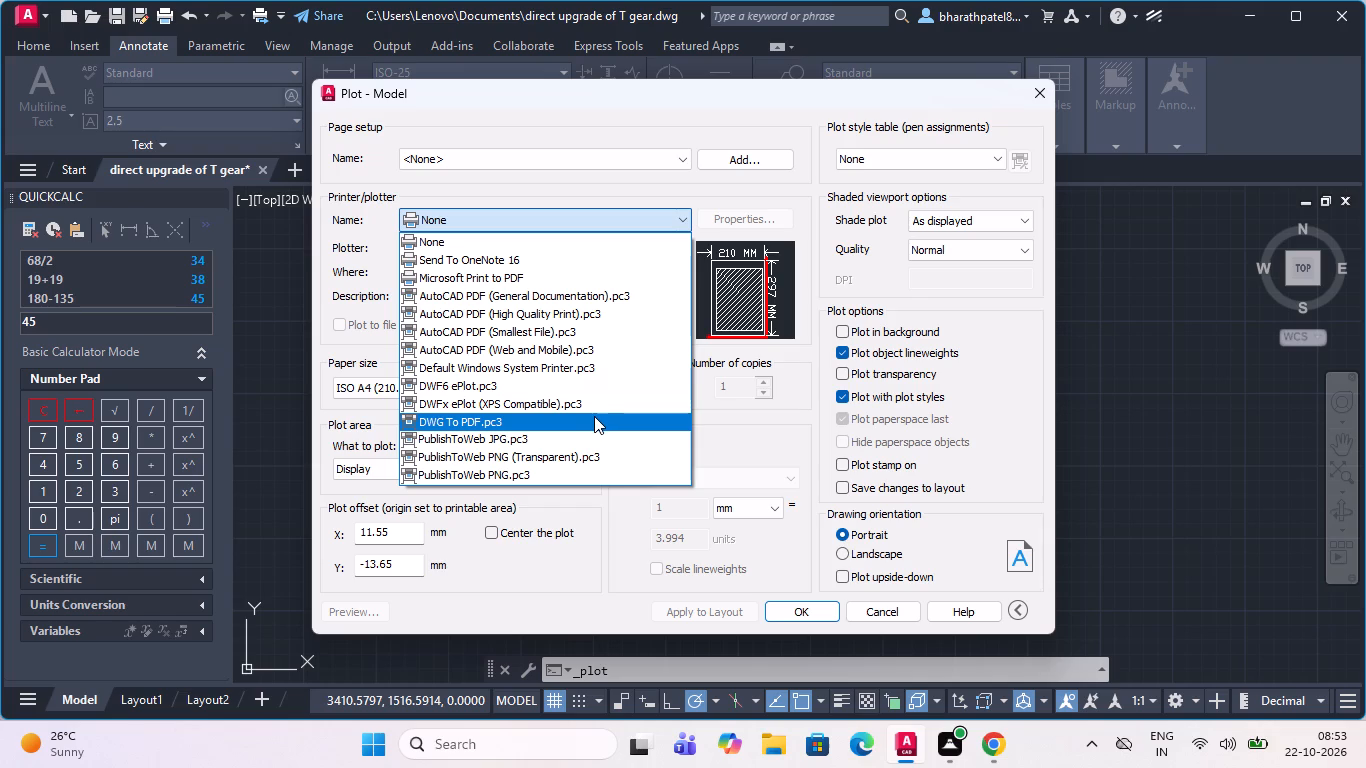
{"action": "left_click", "coordinate": [594, 416]}
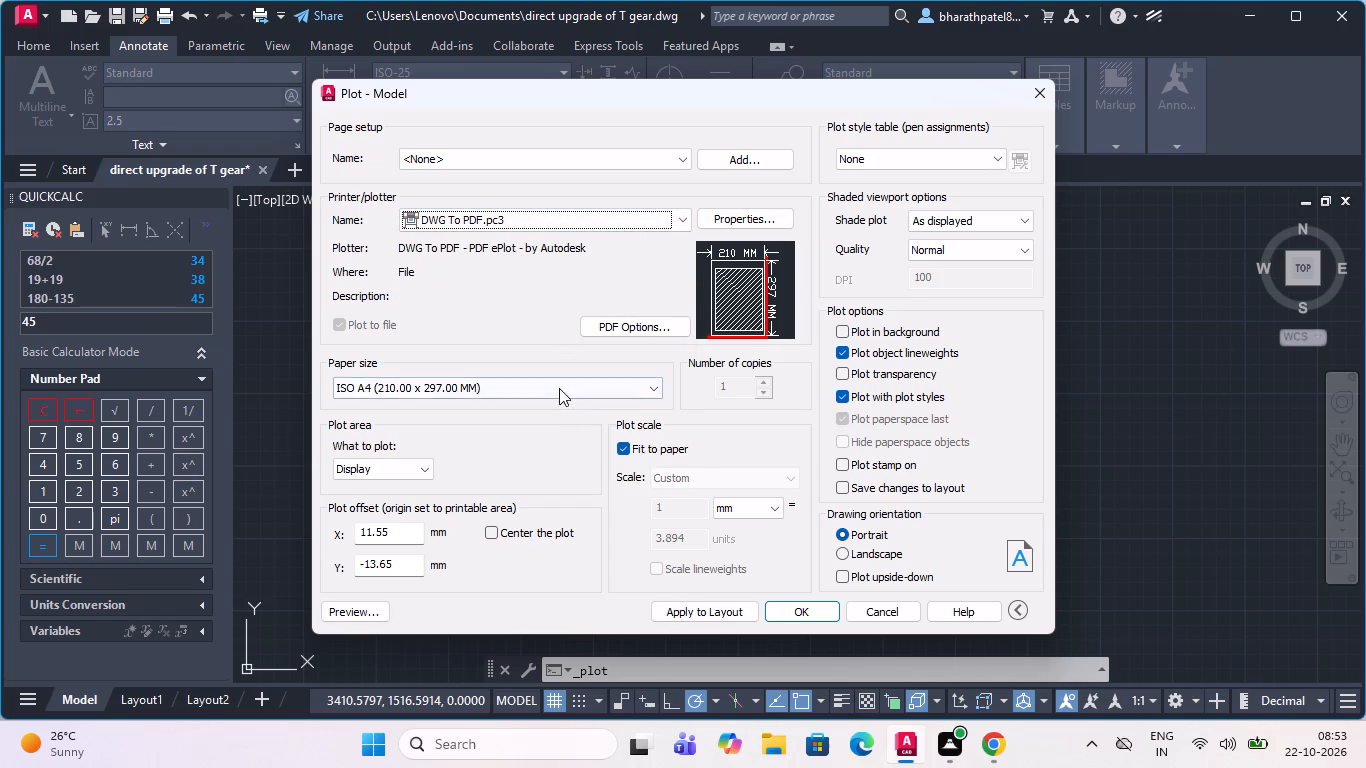
{"action": "left_click", "coordinate": [559, 388]}
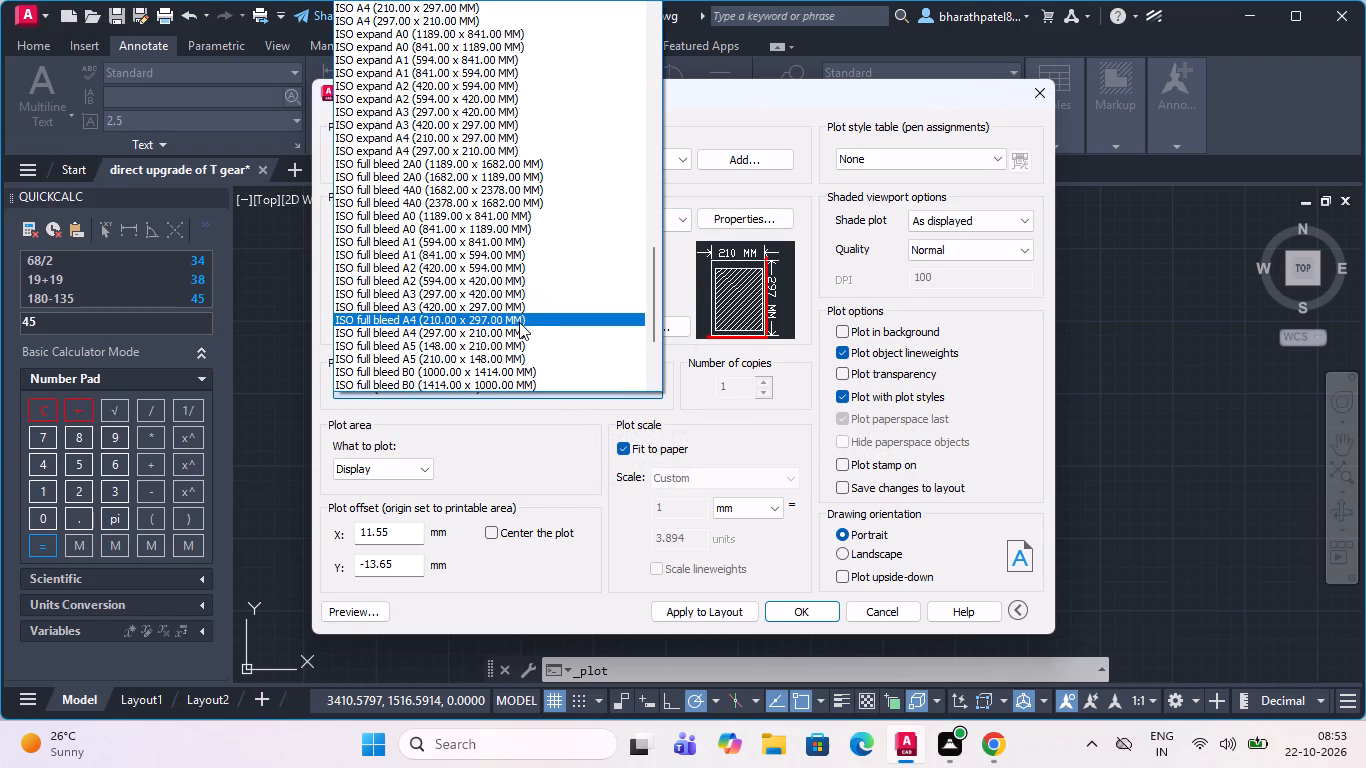
{"action": "left_click", "coordinate": [519, 330]}
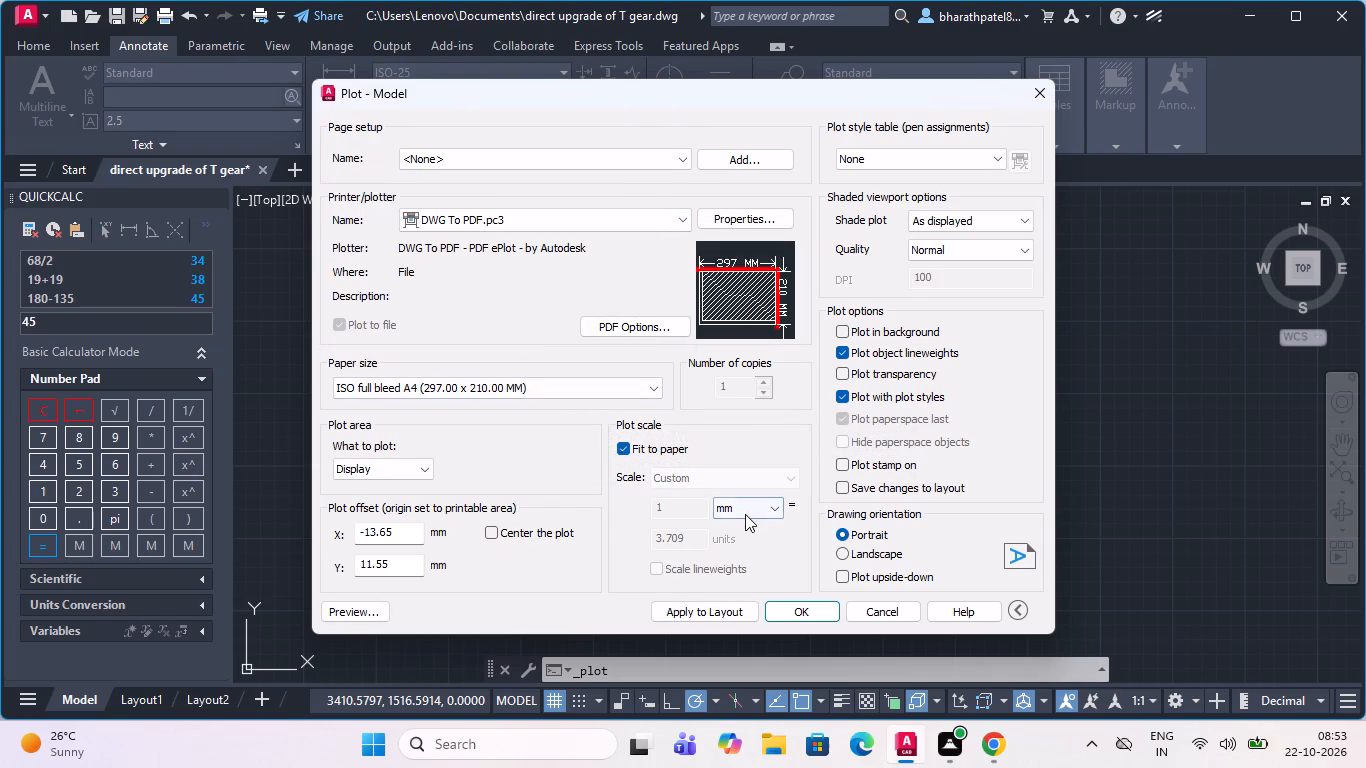
{"action": "left_click", "coordinate": [841, 553]}
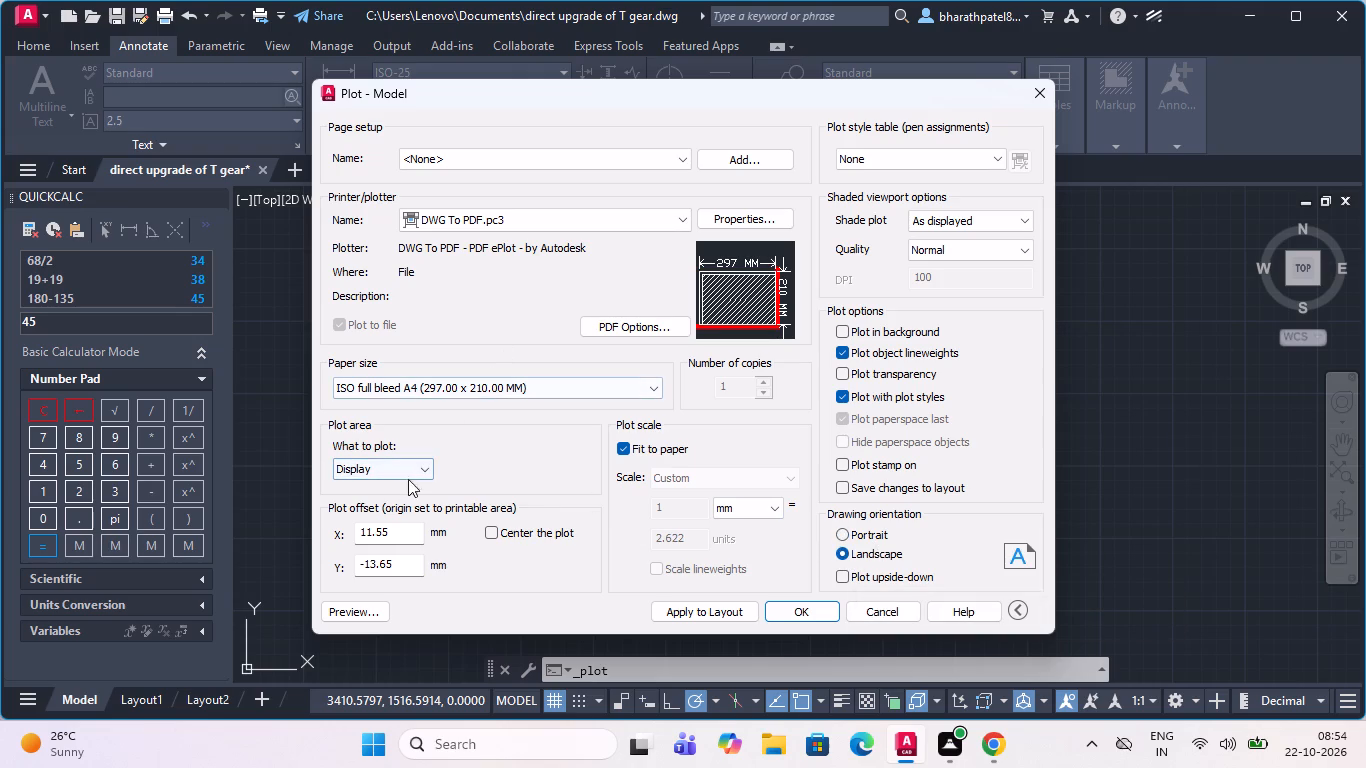
{"action": "left_click", "coordinate": [489, 529]}
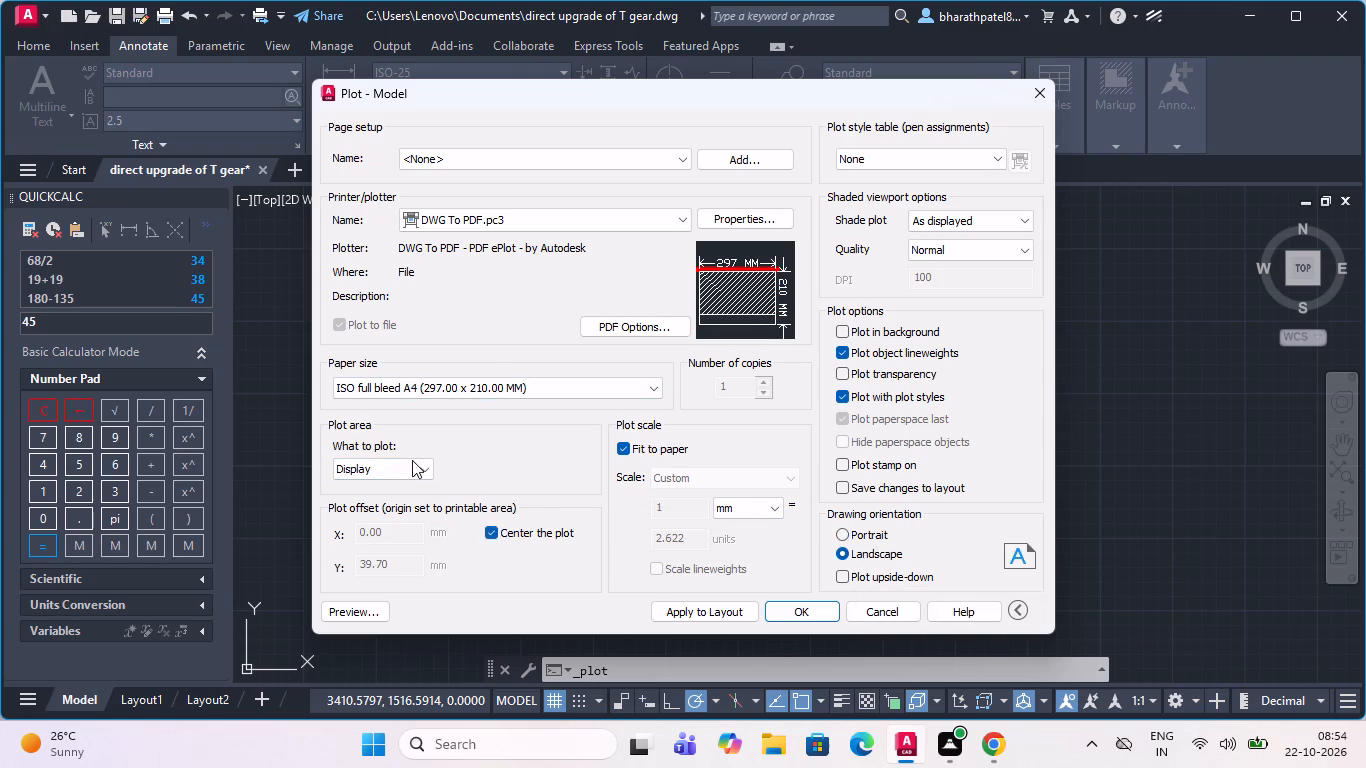
Set the plot area to a window enclosing the whole gear plate drawing and its dimensions.
{"action": "left_click", "coordinate": [411, 465]}
{"action": "left_click", "coordinate": [397, 526]}
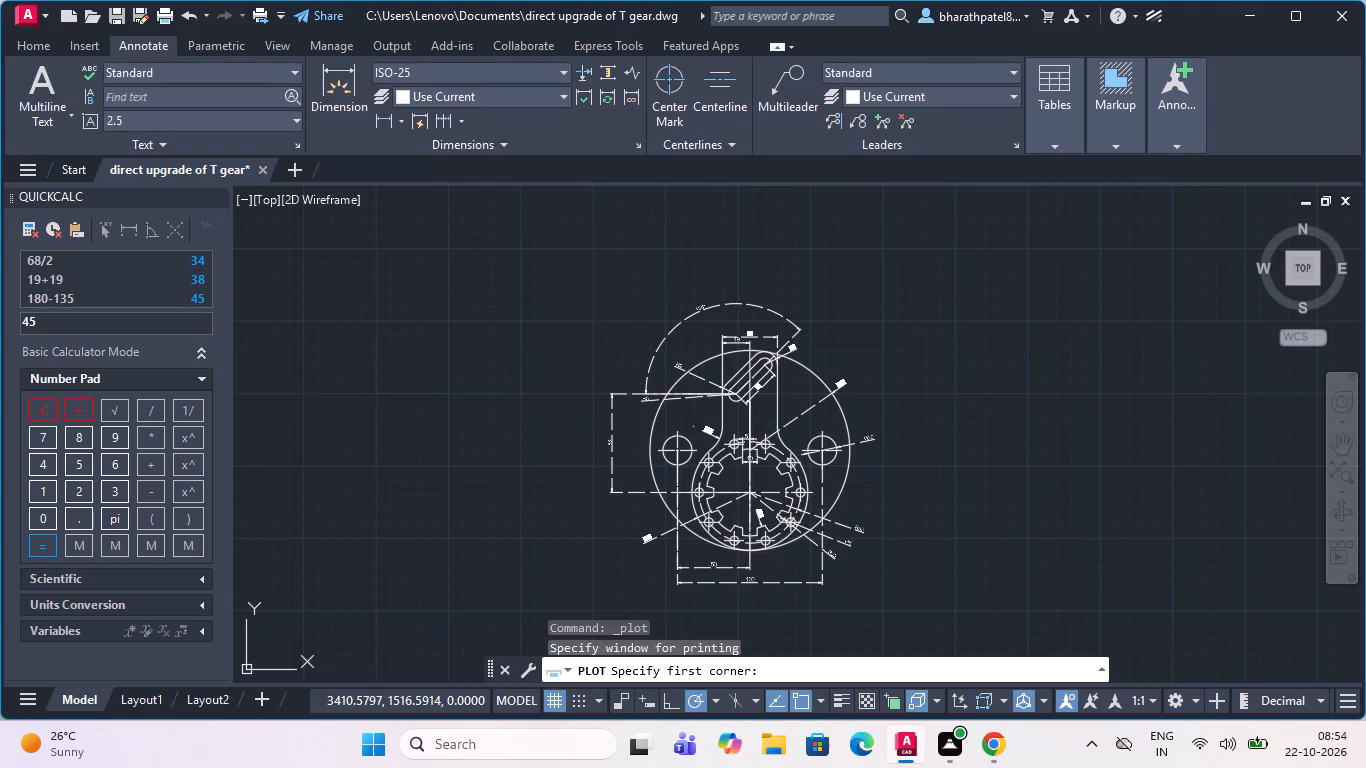
{"action": "scroll", "coordinate": [631, 303], "scroll_direction": "down", "scroll_amount": 2}
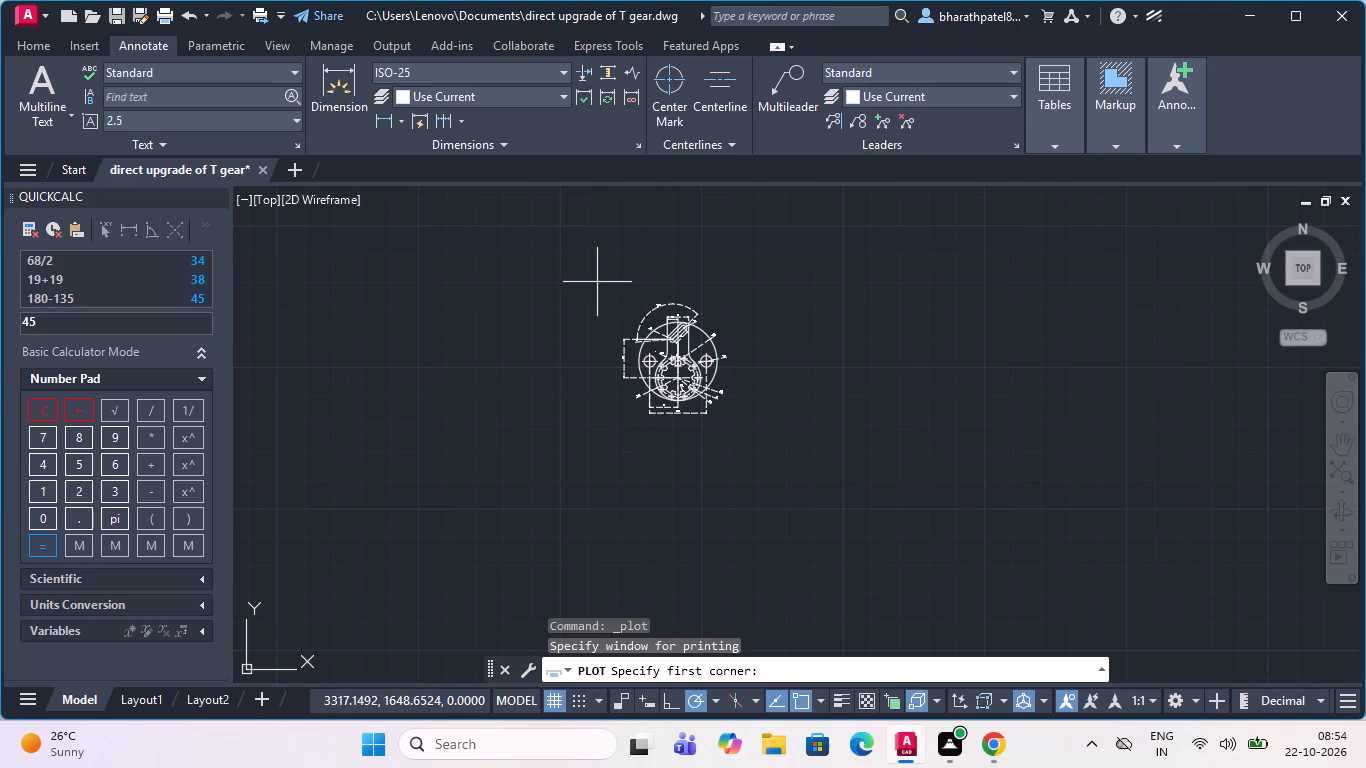
{"action": "left_click", "coordinate": [597, 282]}
{"action": "left_click", "coordinate": [747, 443]}
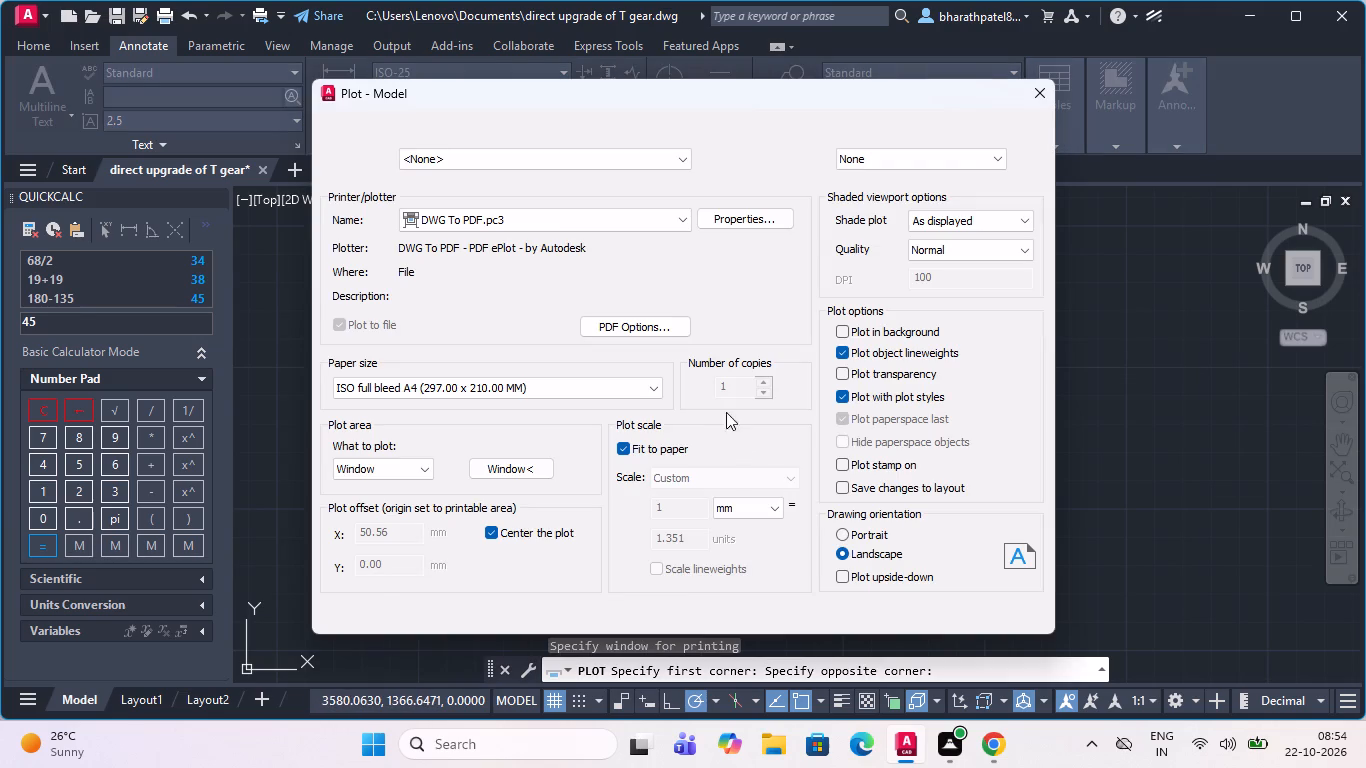
Plot the drawing to the Documents folder as "direct upgrade of T gear-Model.pdf" and look over the resulting PDF.
{"action": "left_click", "coordinate": [796, 612]}
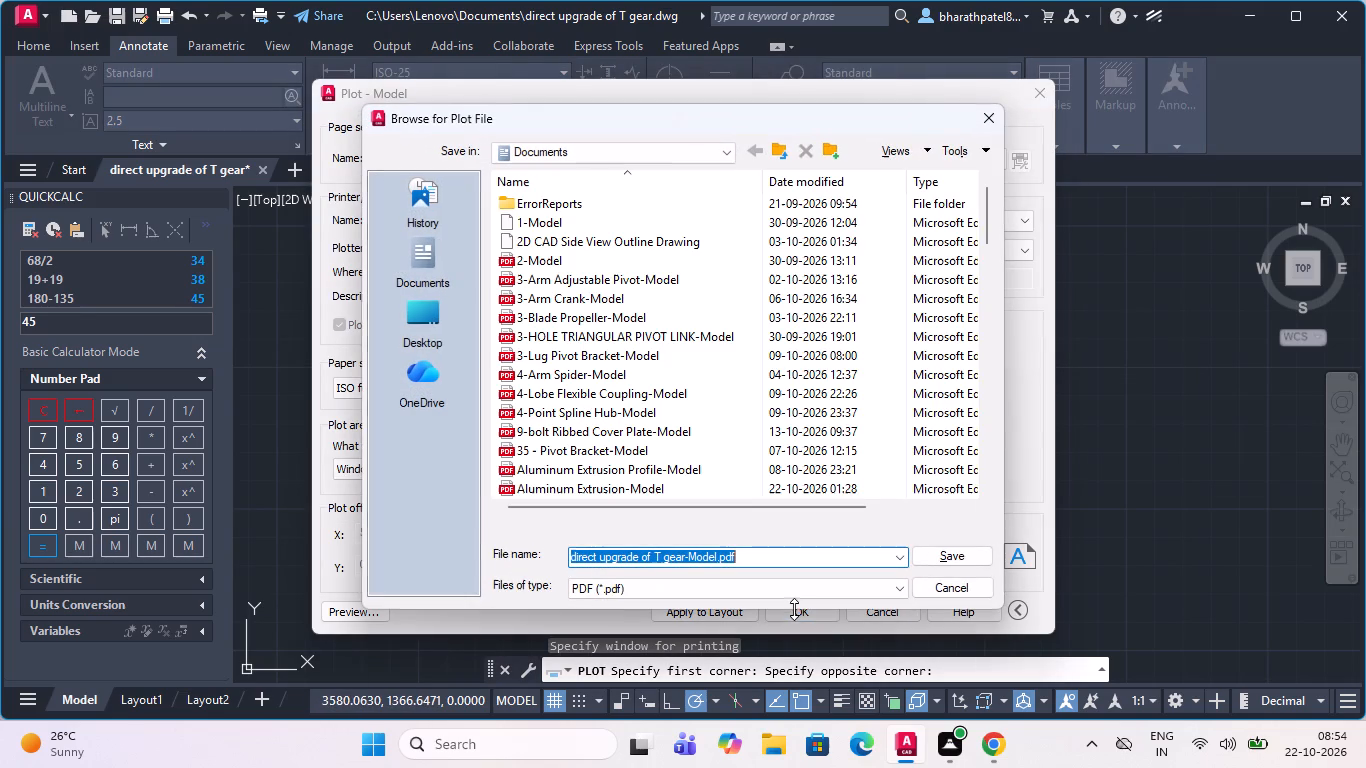
{"action": "left_click", "coordinate": [955, 557]}
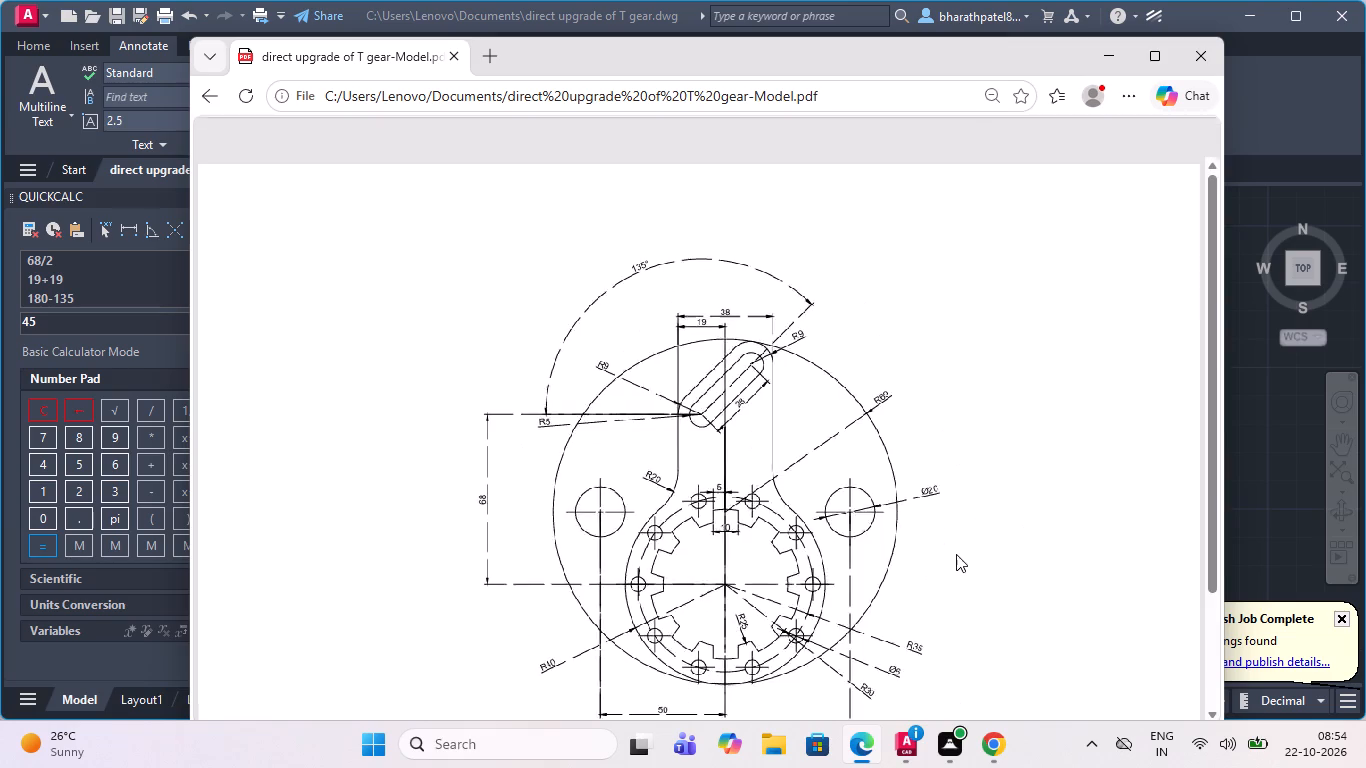
{"action": "scroll", "coordinate": [836, 469], "scroll_direction": "down", "scroll_amount": 2}
{"action": "scroll", "coordinate": [835, 469], "scroll_direction": "up", "scroll_amount": 2}
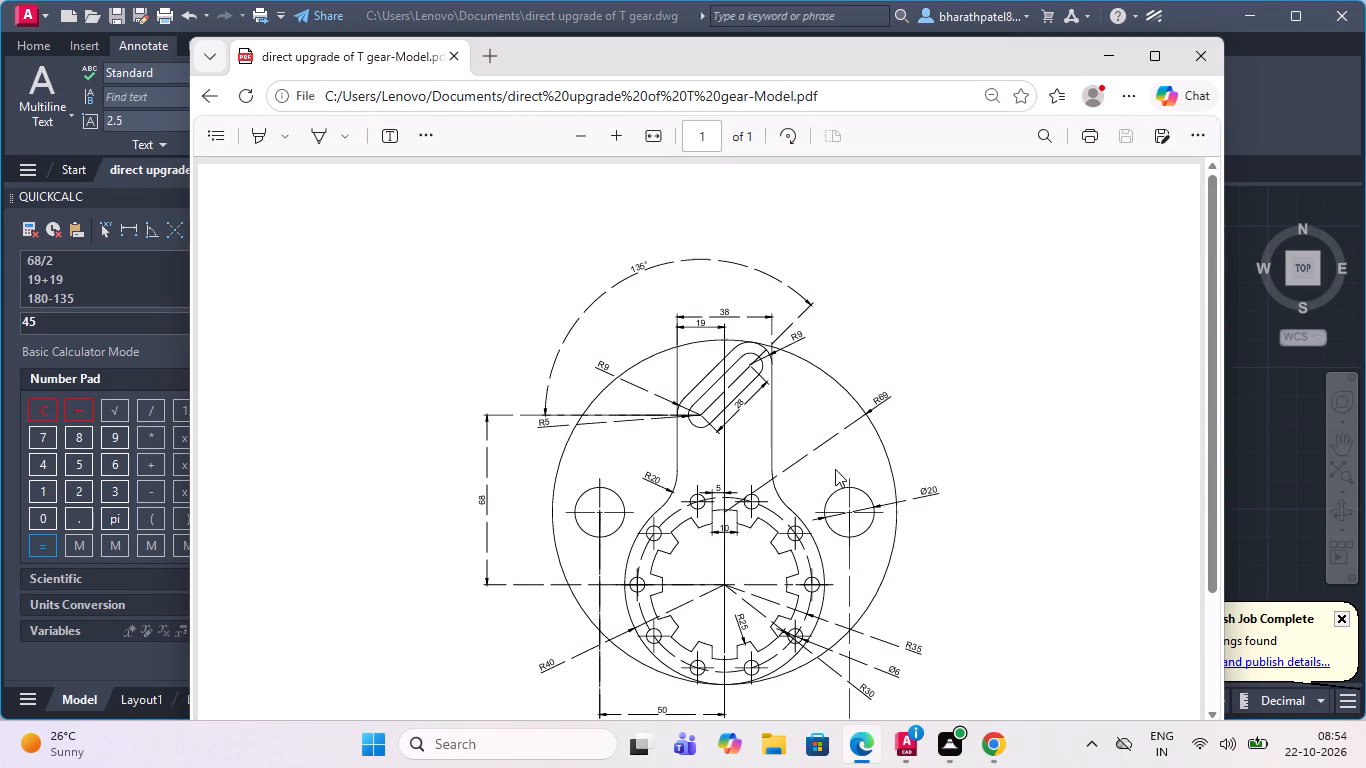